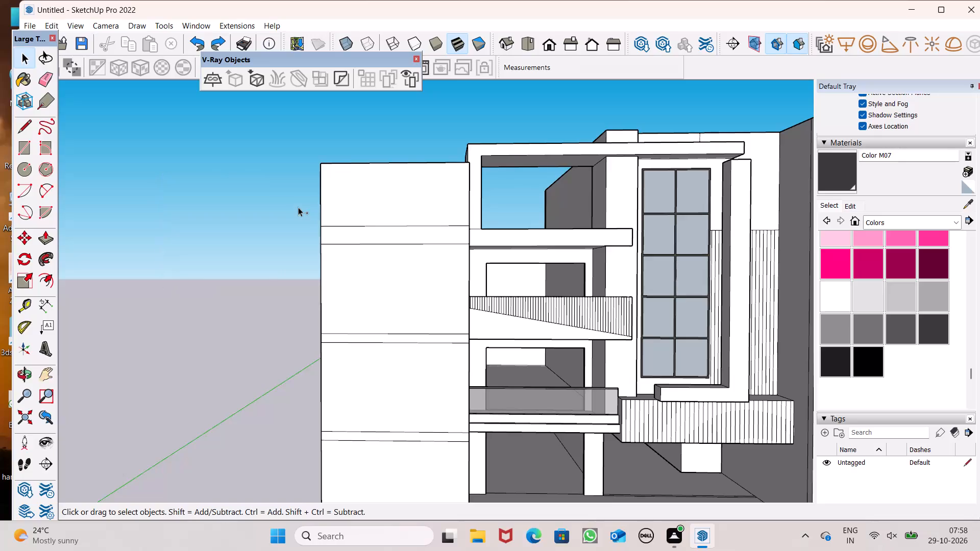
Draw a near-square window rectangle on the blank front wall bay, between the floor bands of the third storey from the ground.
drag(298, 207, 315, 202)
scroll(315, 202, down, 3)
middle_drag(398, 204, 404, 243)
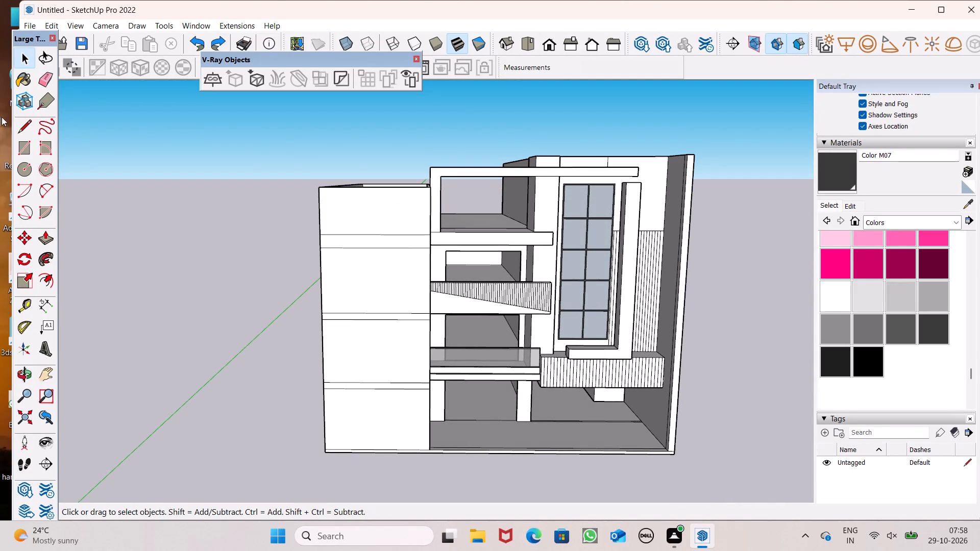
click(18, 139)
middle_drag(296, 316, 313, 279)
scroll(313, 279, up, 1)
scroll(384, 285, up, 7)
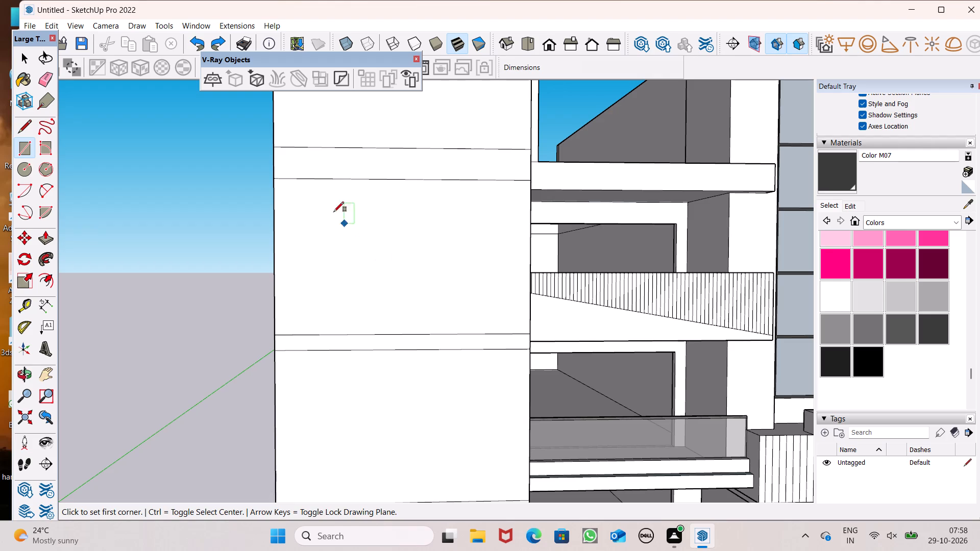
scroll(397, 206, down, 3)
middle_drag(451, 203, 315, 211)
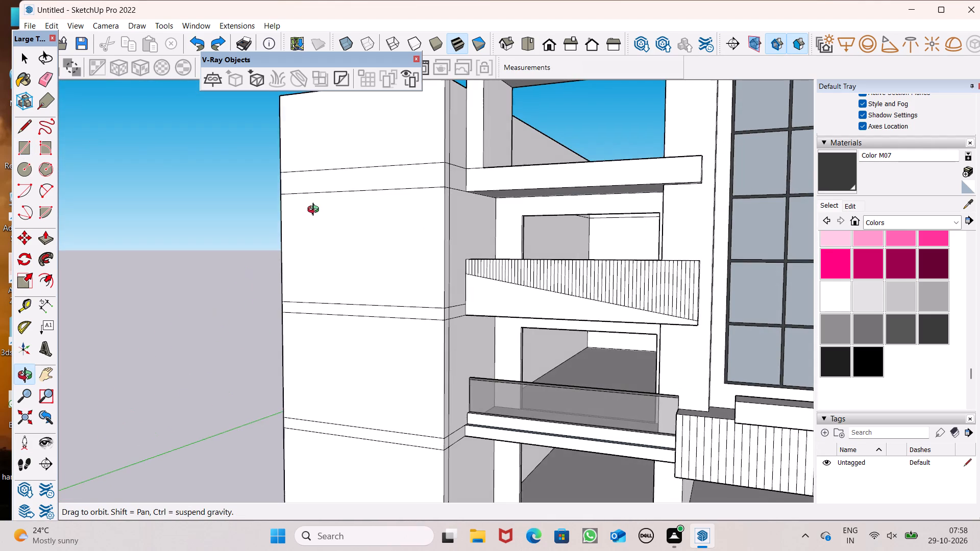
middle_drag(315, 211, 404, 285)
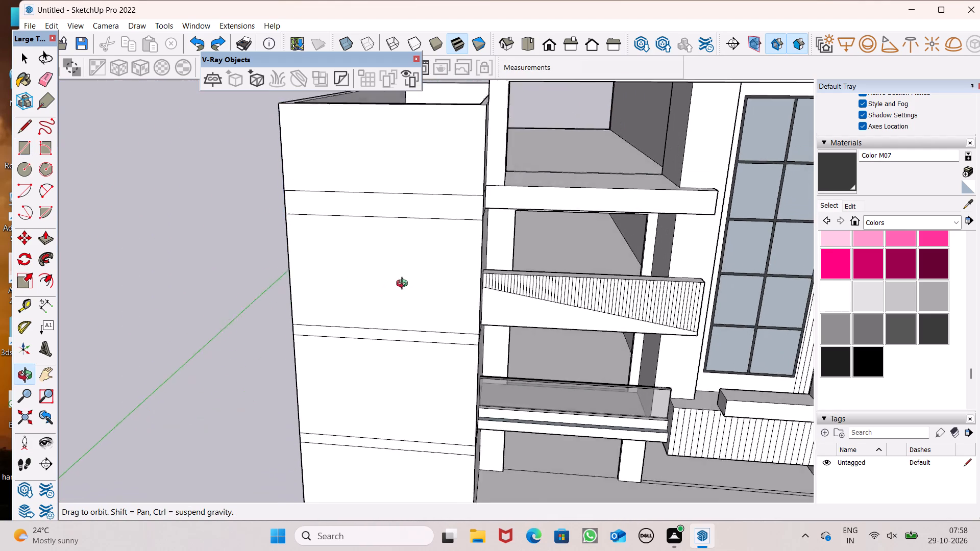
middle_drag(404, 285, 426, 268)
scroll(375, 239, up, 2)
middle_drag(404, 285, 422, 248)
scroll(359, 219, up, 1)
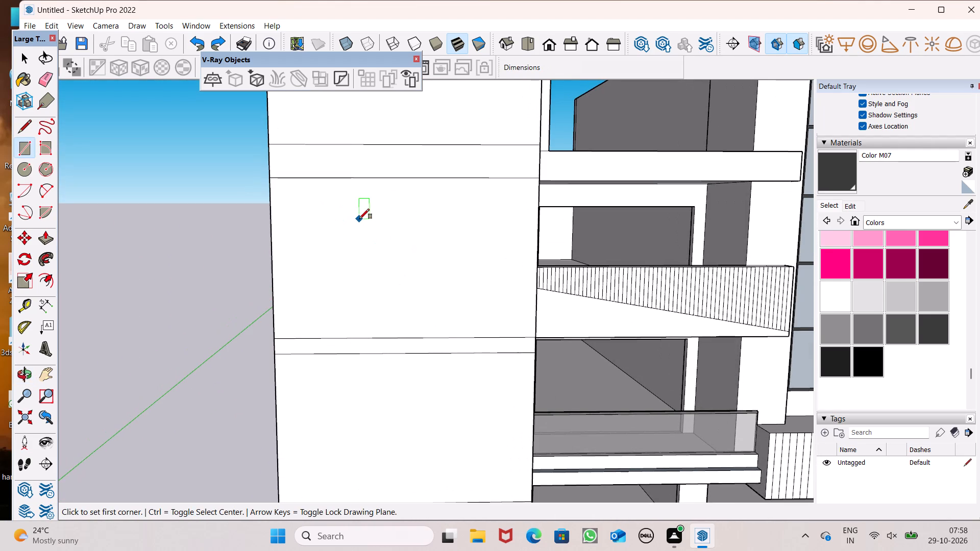
middle_click(363, 205)
scroll(396, 267, up, 1)
middle_drag(397, 267, 407, 261)
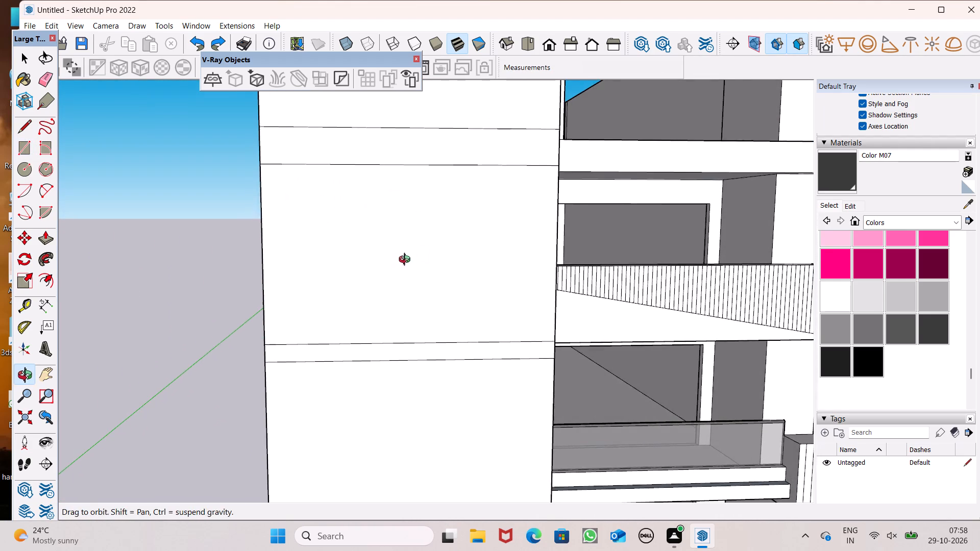
middle_drag(407, 261, 407, 259)
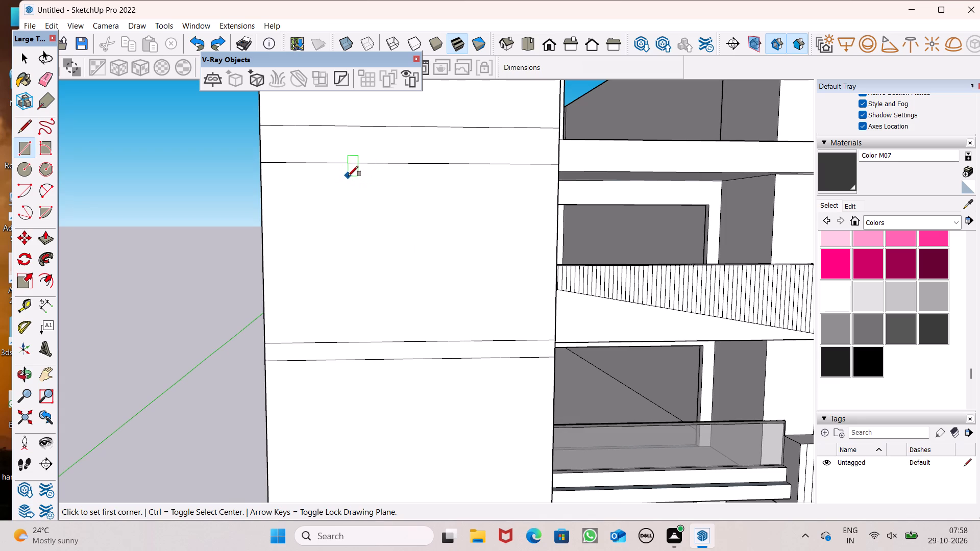
click(343, 181)
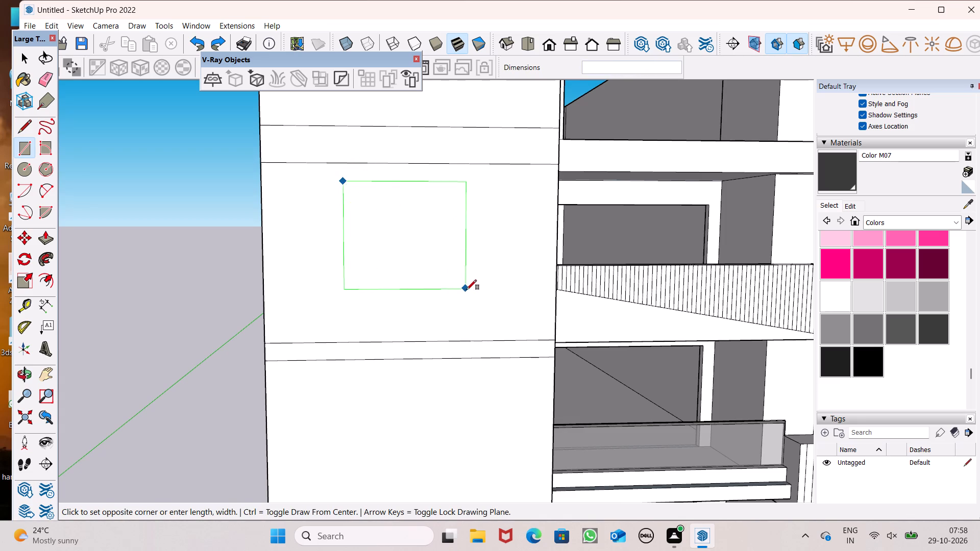
click(466, 287)
key(space)
Copy the window rectangle straight down about 11' 3" onto the storey below on the same wall bay.
scroll(409, 134, down, 8)
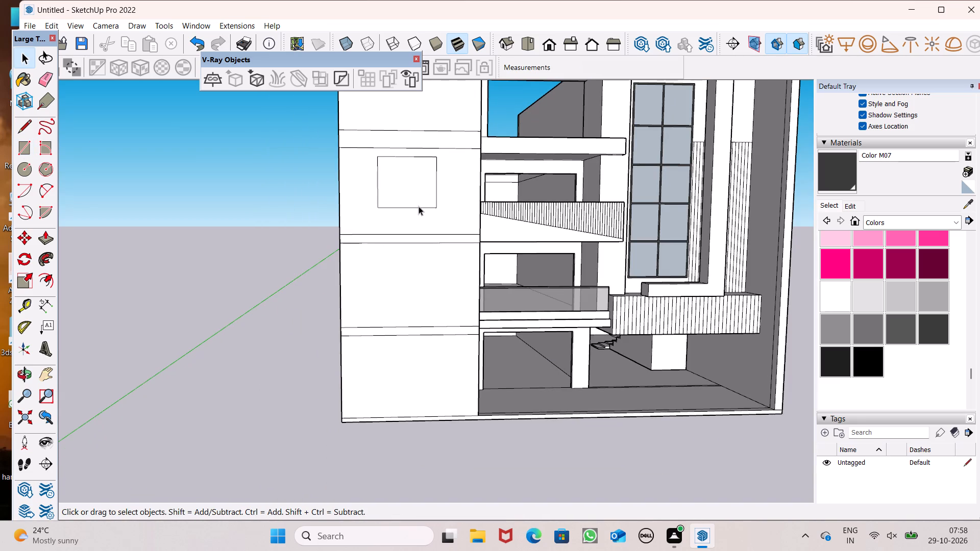
double_click(419, 201)
key(m)
key(Return)
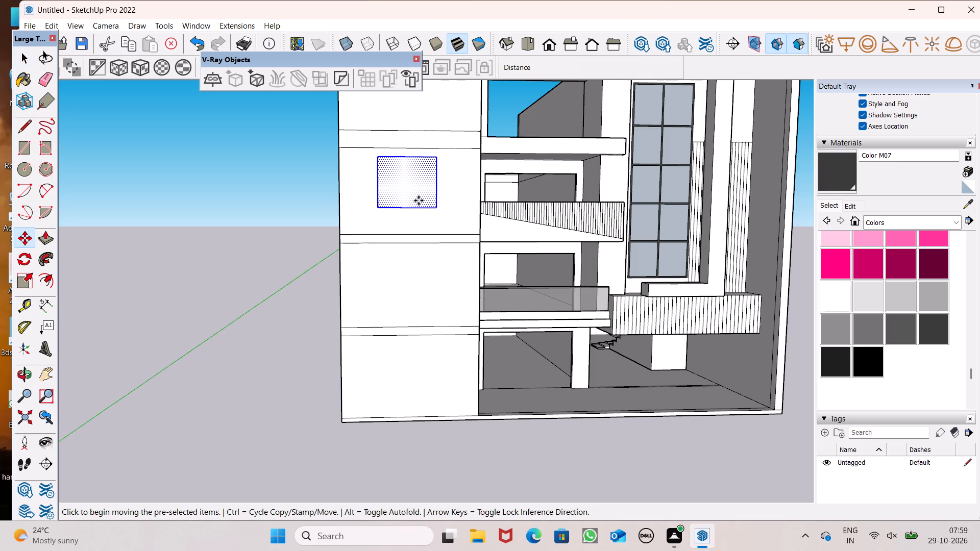
drag(437, 209, 432, 297)
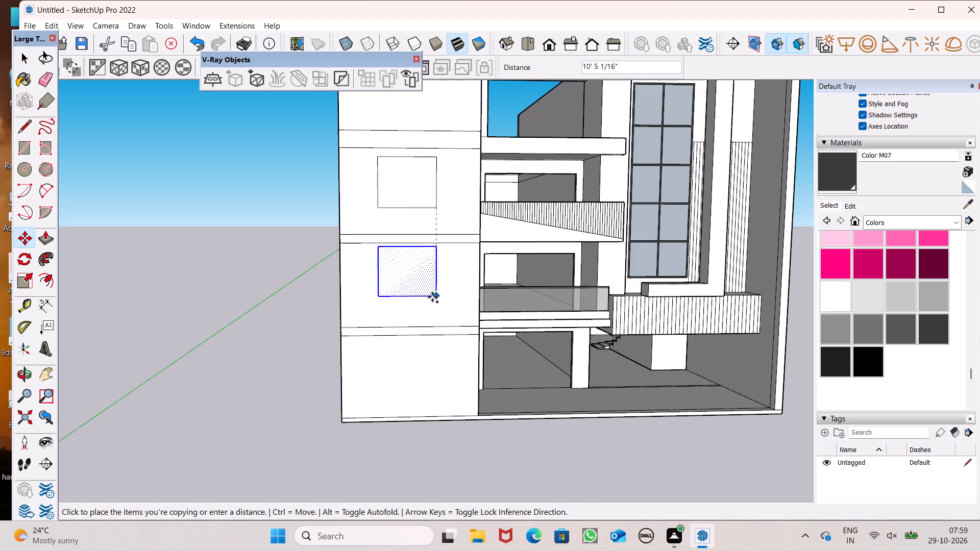
drag(432, 297, 430, 303)
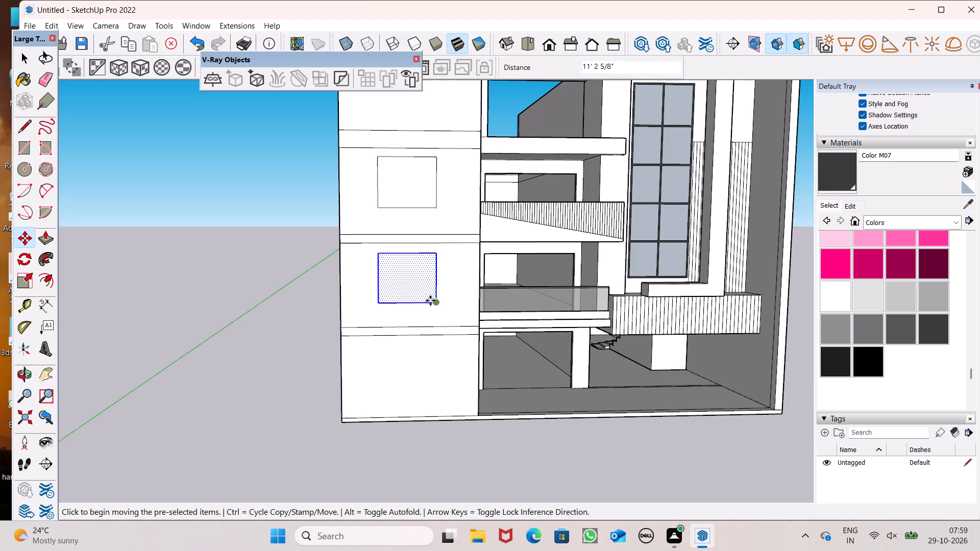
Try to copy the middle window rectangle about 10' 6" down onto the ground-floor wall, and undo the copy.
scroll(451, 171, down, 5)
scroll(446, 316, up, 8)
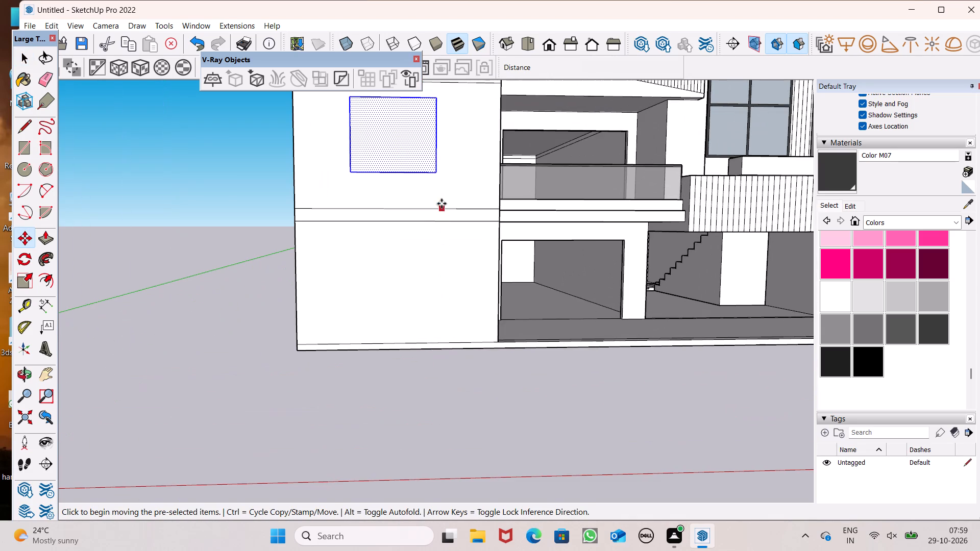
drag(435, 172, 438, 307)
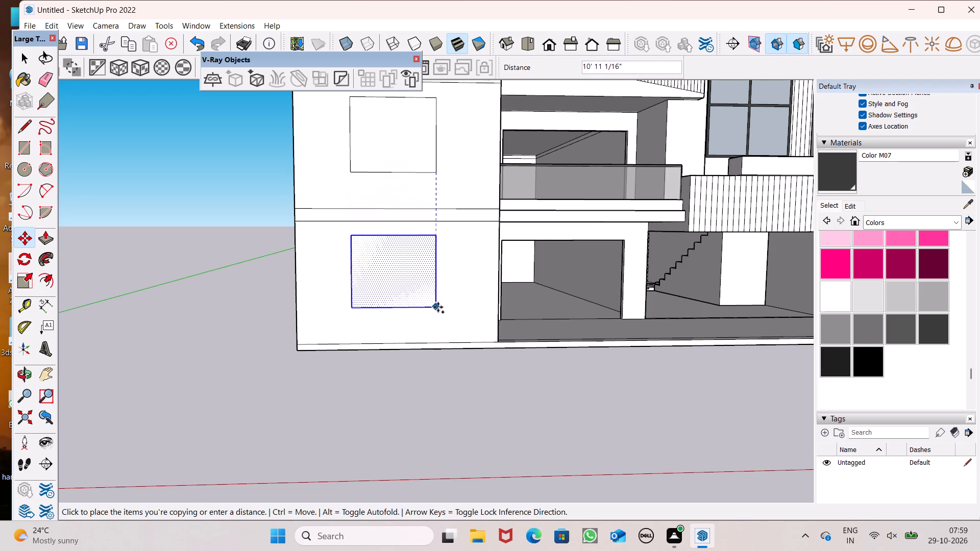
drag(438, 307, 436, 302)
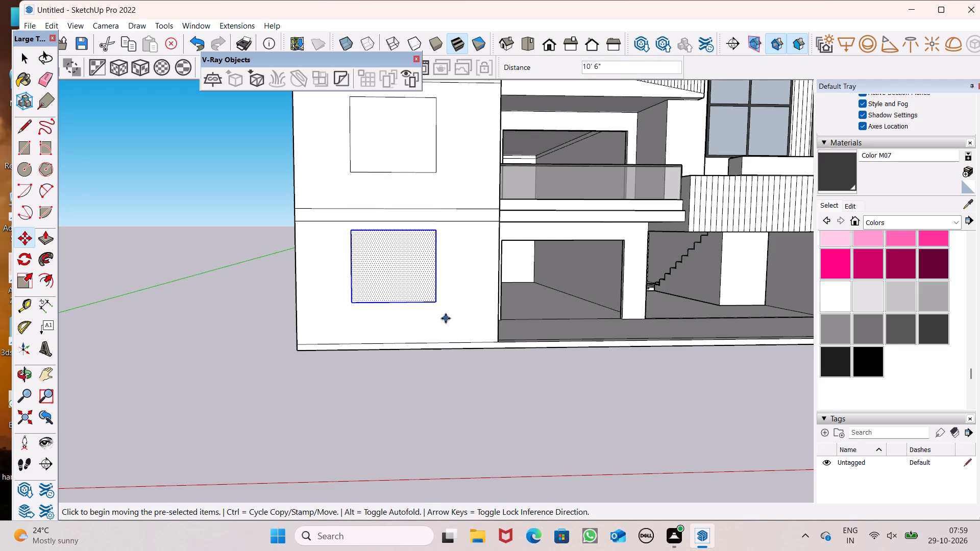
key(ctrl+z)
Copy the middle window rectangle straight down about 10' 9" onto the ground-floor wall, and clear the selection.
key(space)
double_click(405, 138)
key(m)
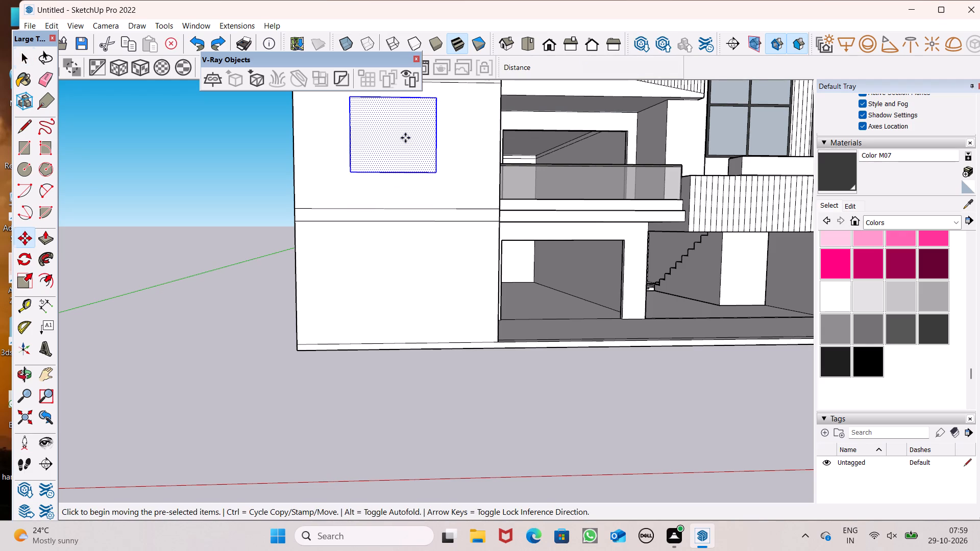
key(Return)
ctrl+drag(438, 174, 441, 277)
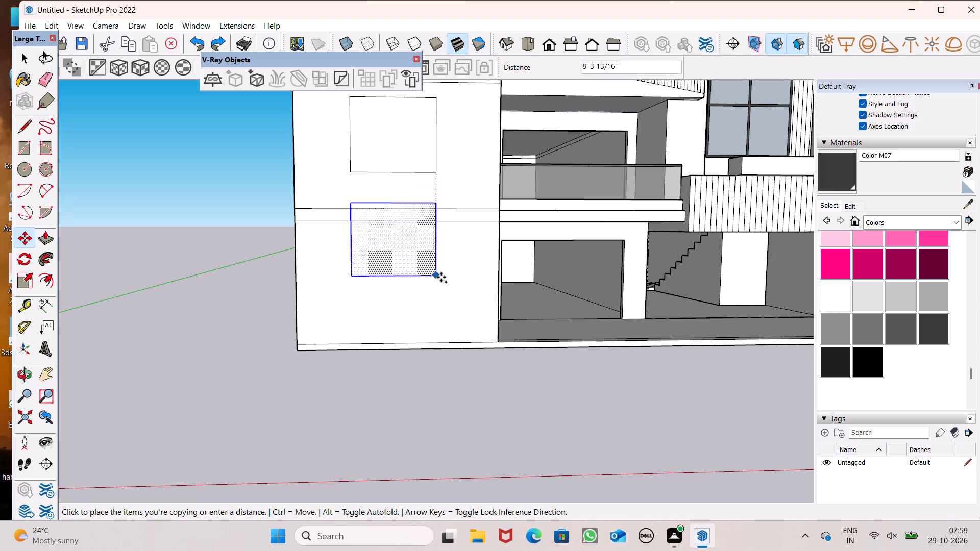
ctrl+drag(441, 277, 432, 305)
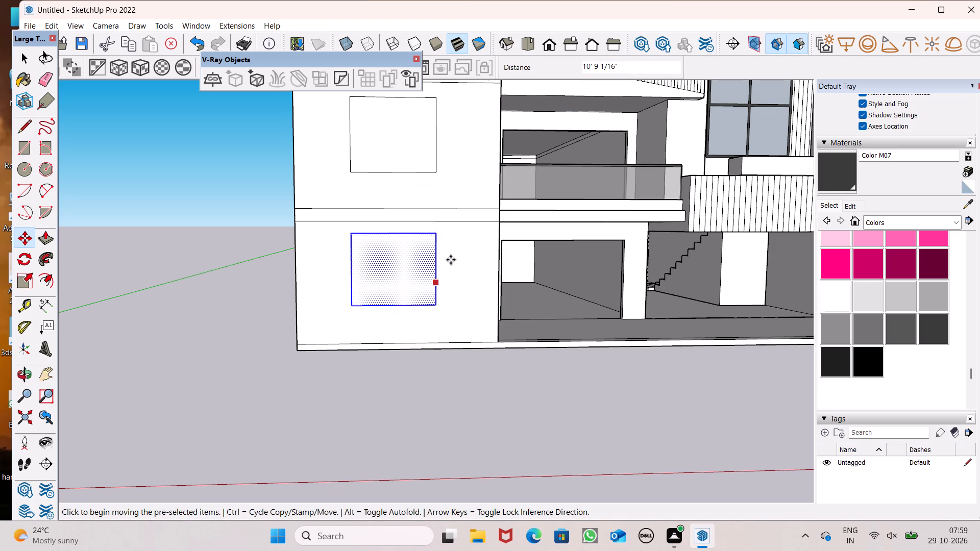
scroll(458, 221, down, 13)
key(space)
click(324, 234)
Push the uppermost window rectangle 1' into the front wall to cut a through opening.
scroll(518, 139, down, 4)
middle_drag(513, 188, 475, 337)
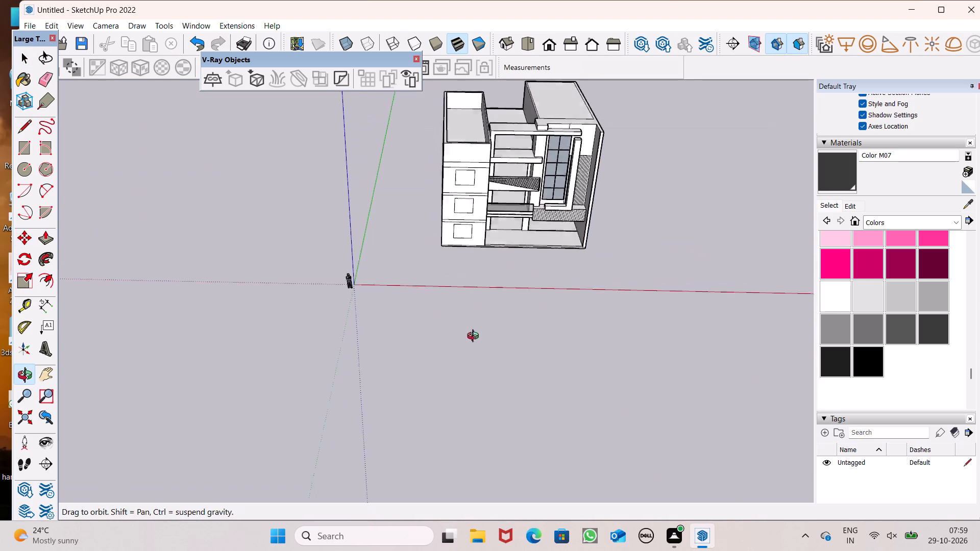
middle_drag(475, 337, 473, 340)
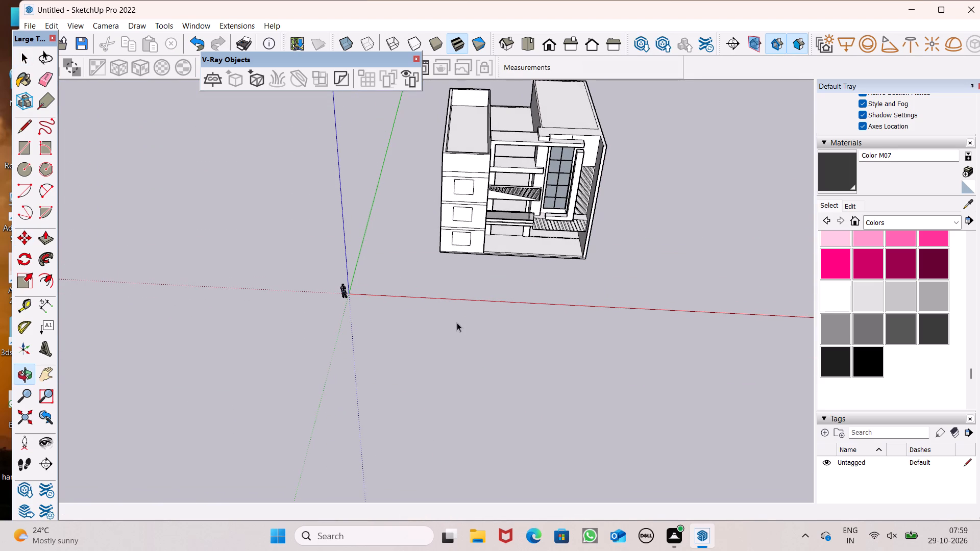
scroll(457, 262, up, 1)
scroll(465, 305, down, 3)
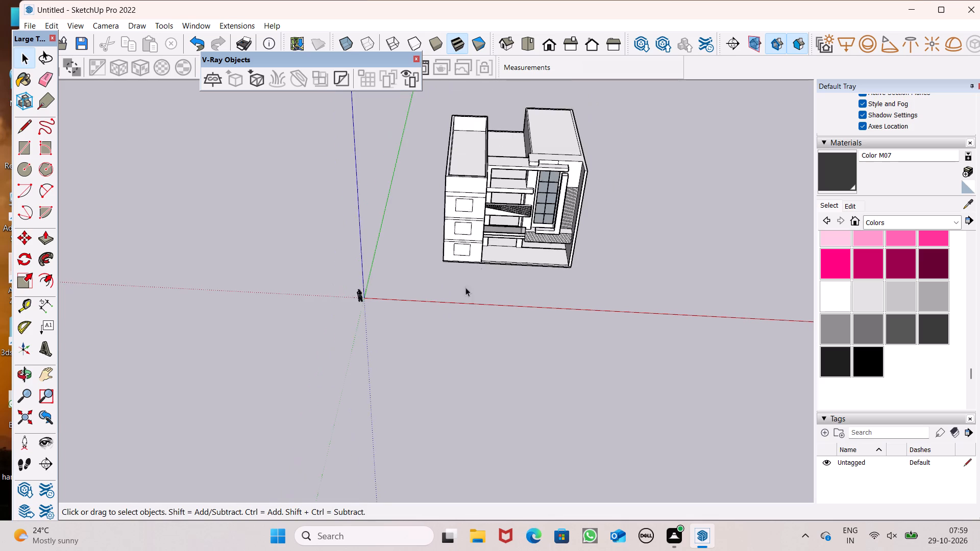
middle_drag(498, 239, 496, 153)
scroll(487, 163, up, 7)
scroll(459, 213, up, 6)
middle_drag(422, 237, 442, 209)
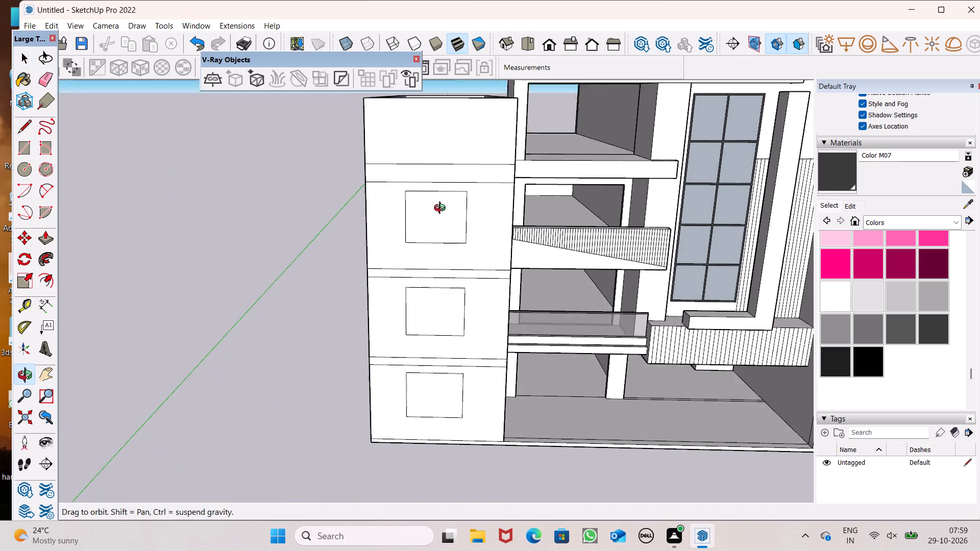
middle_drag(442, 209, 442, 208)
scroll(458, 221, up, 5)
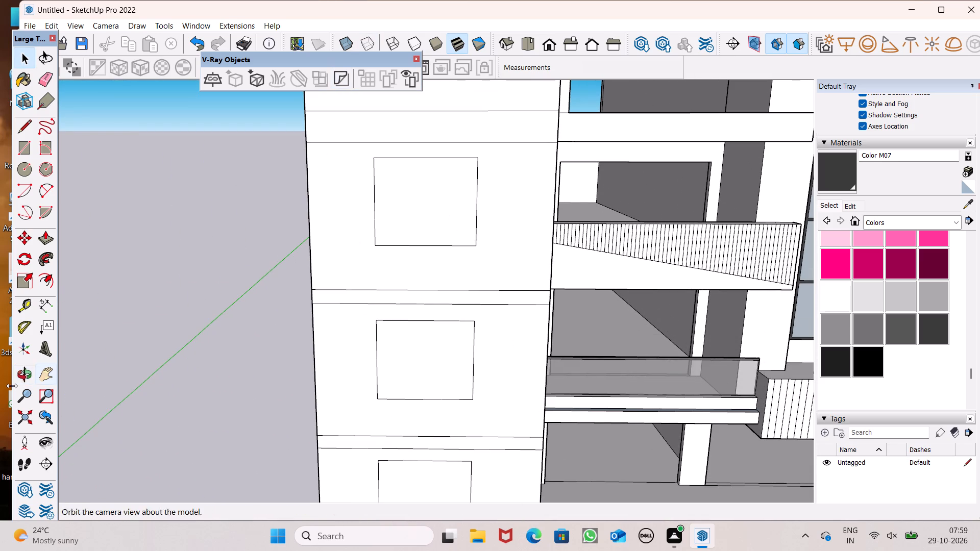
click(50, 243)
scroll(171, 291, down, 3)
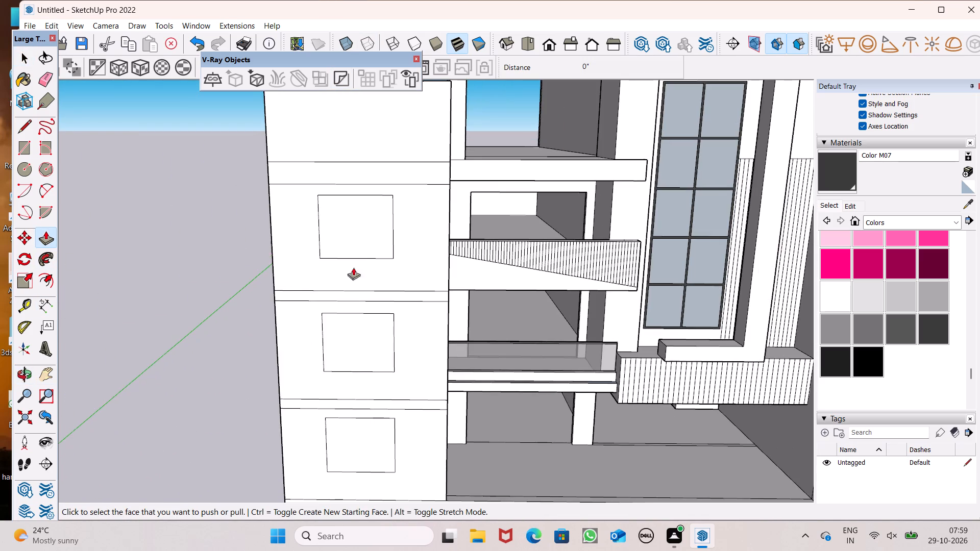
scroll(428, 240, up, 6)
drag(261, 260, 300, 248)
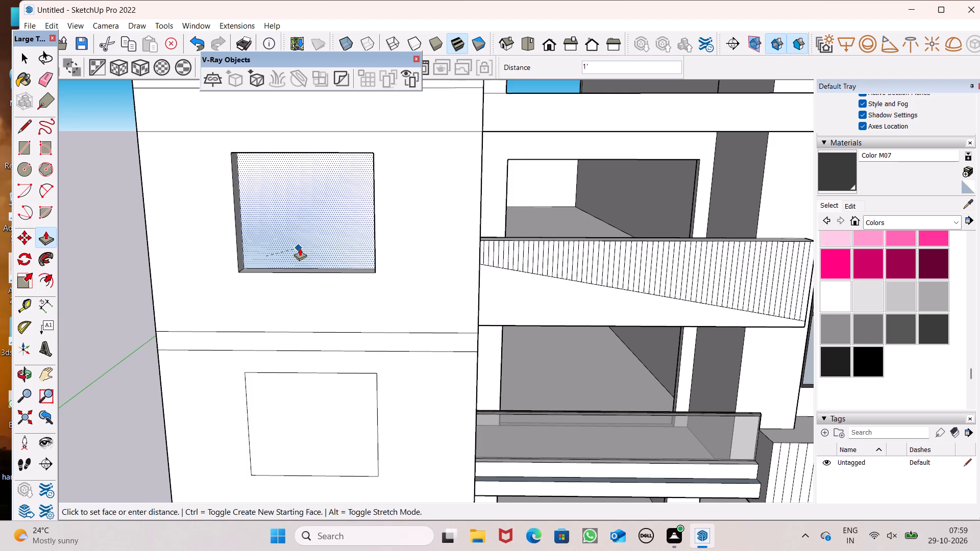
drag(300, 248, 302, 248)
Push the middle and ground-floor window rectangles 1' through the wall to cut matching openings.
scroll(294, 204, down, 4)
drag(283, 349, 314, 338)
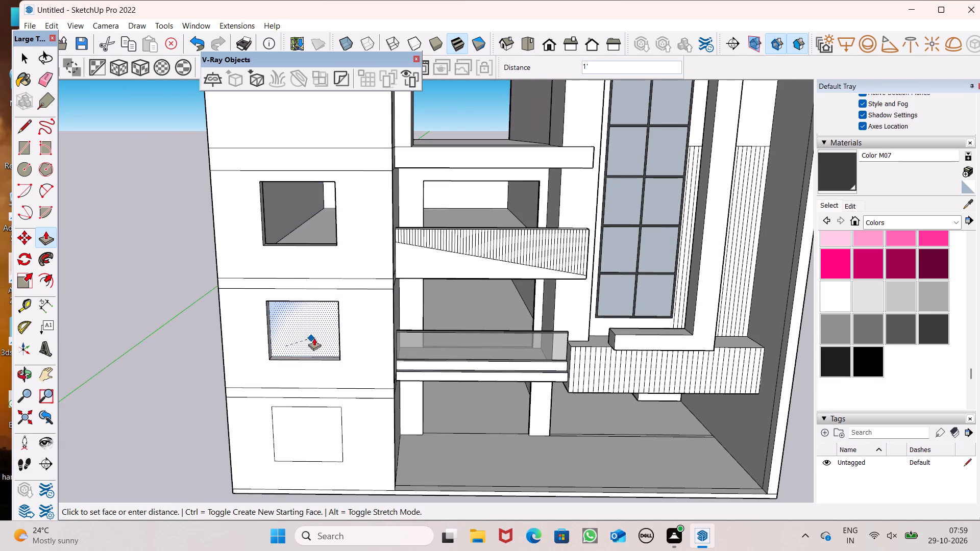
drag(314, 338, 312, 329)
scroll(327, 188, down, 8)
scroll(328, 314, up, 16)
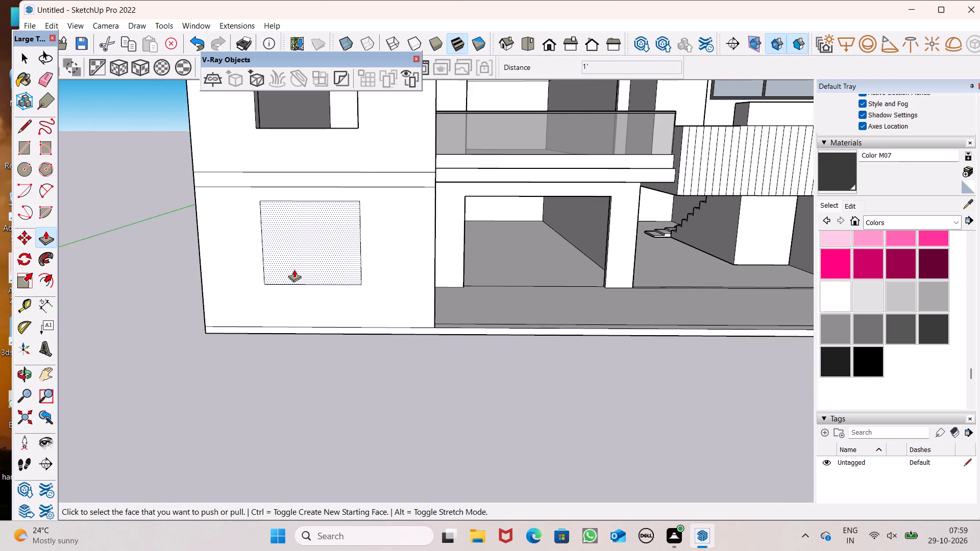
drag(280, 269, 342, 239)
Examine the three window openings and the building's front and sides from several angles.
scroll(260, 228, down, 7)
middle_drag(270, 246, 0, 260)
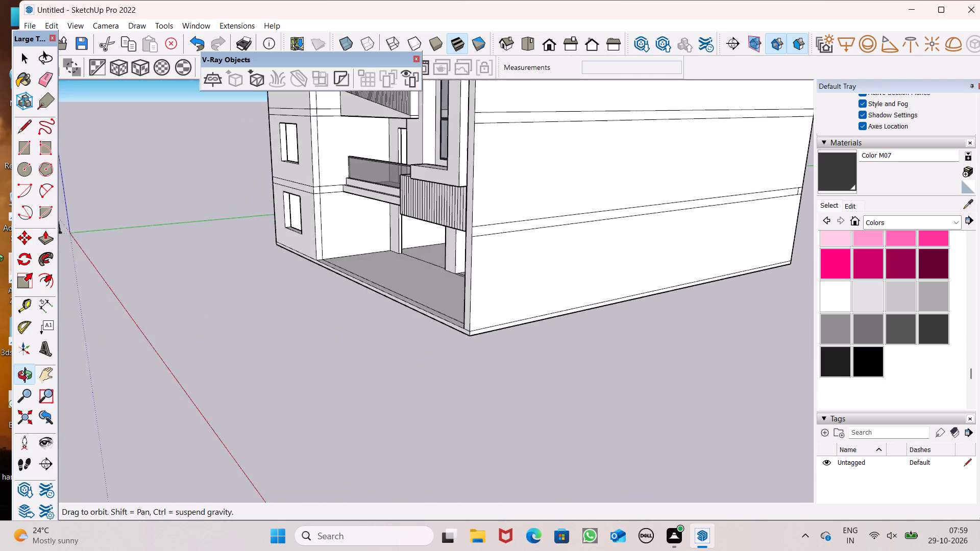
middle_drag(0, 260, 578, 260)
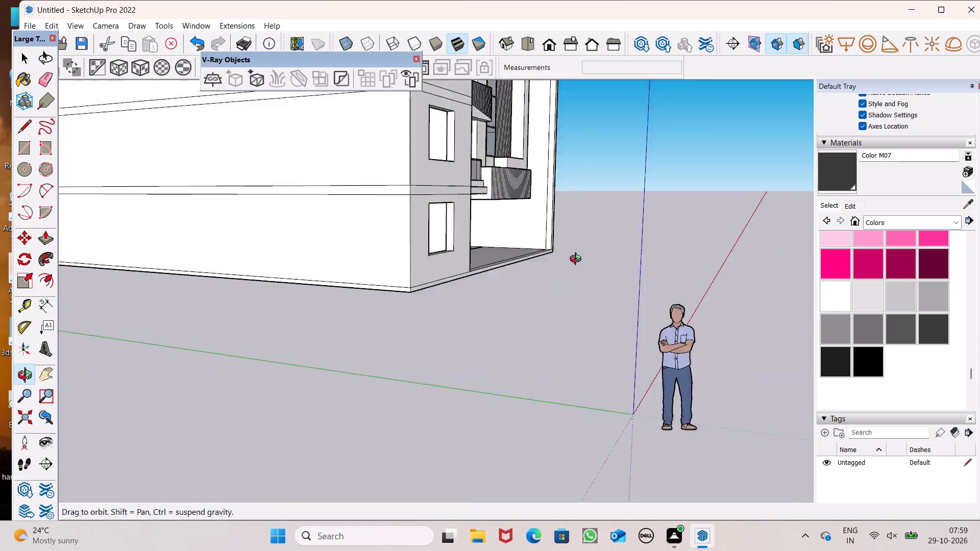
middle_drag(578, 260, 354, 337)
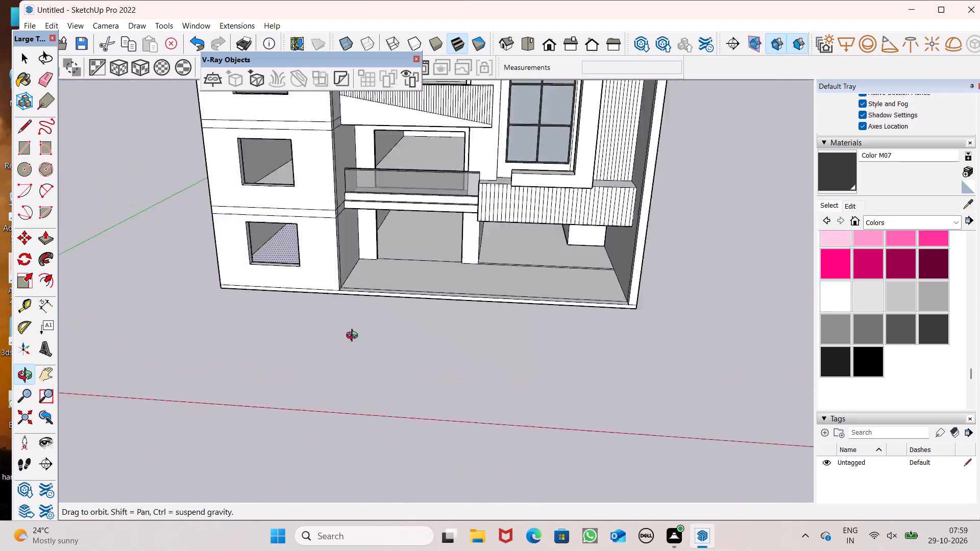
middle_drag(354, 337, 341, 379)
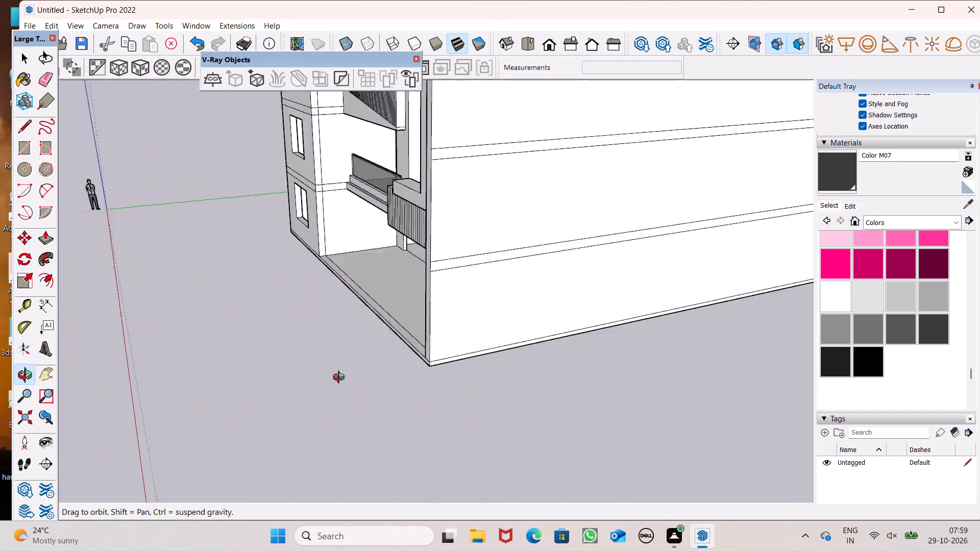
middle_drag(341, 379, 67, 459)
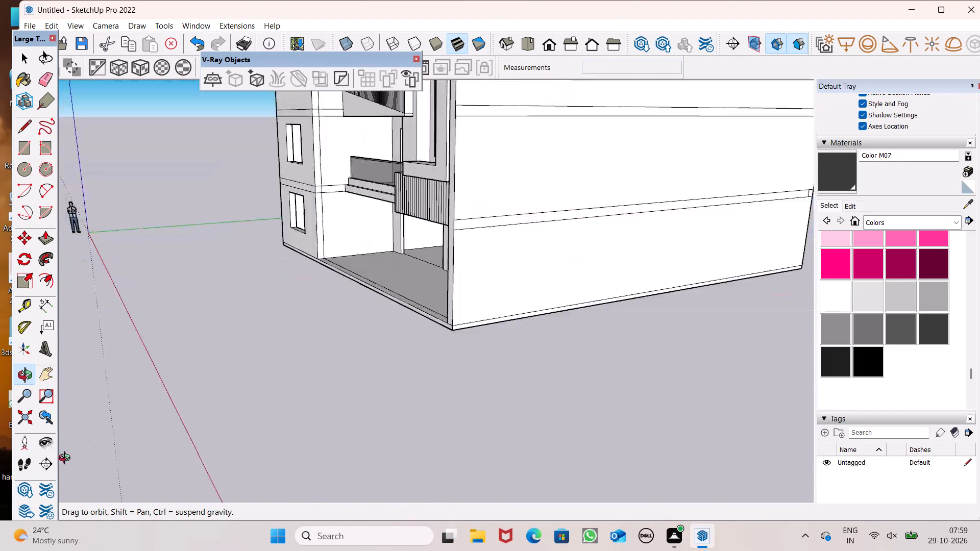
middle_drag(67, 459, 177, 529)
middle_drag(134, 548, 439, 478)
middle_drag(122, 550, 160, 523)
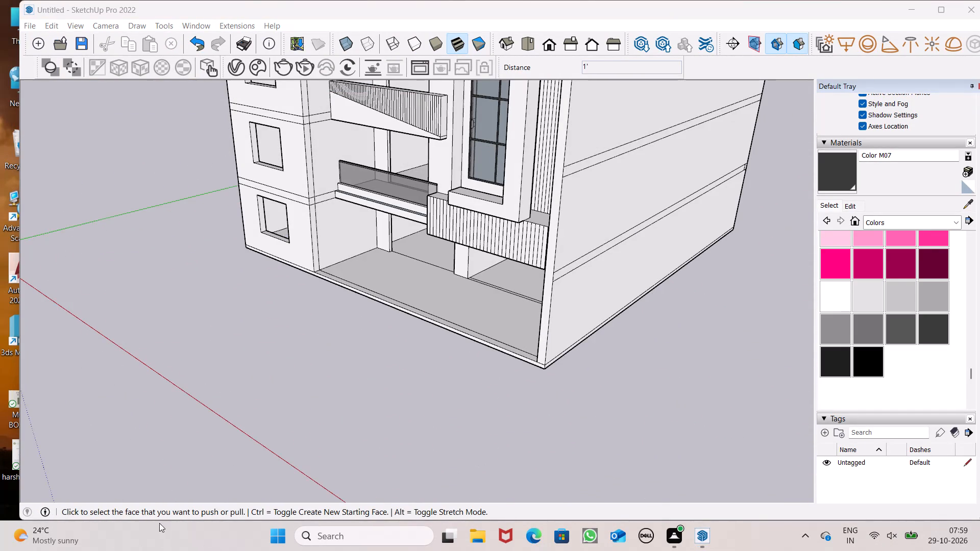
scroll(276, 377, down, 3)
middle_drag(265, 384, 606, 335)
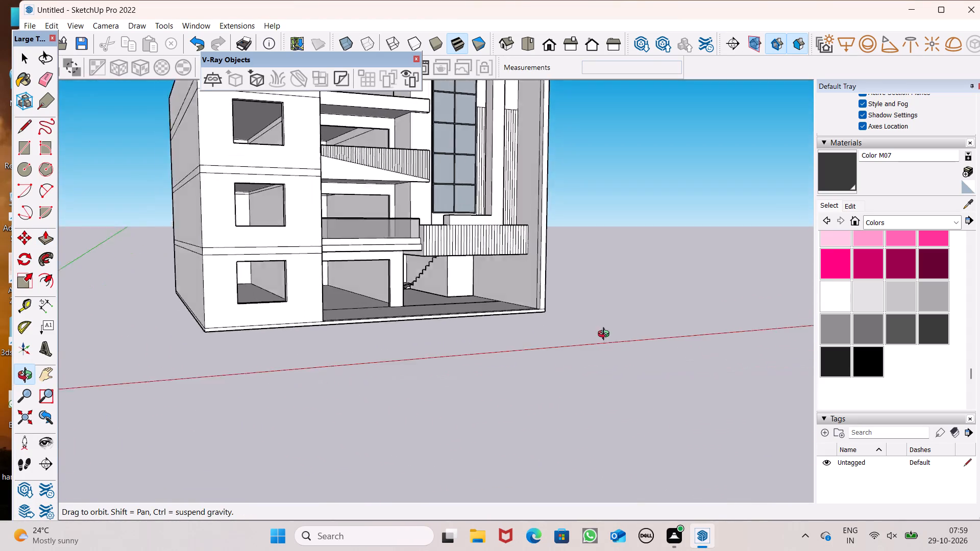
middle_drag(606, 335, 557, 391)
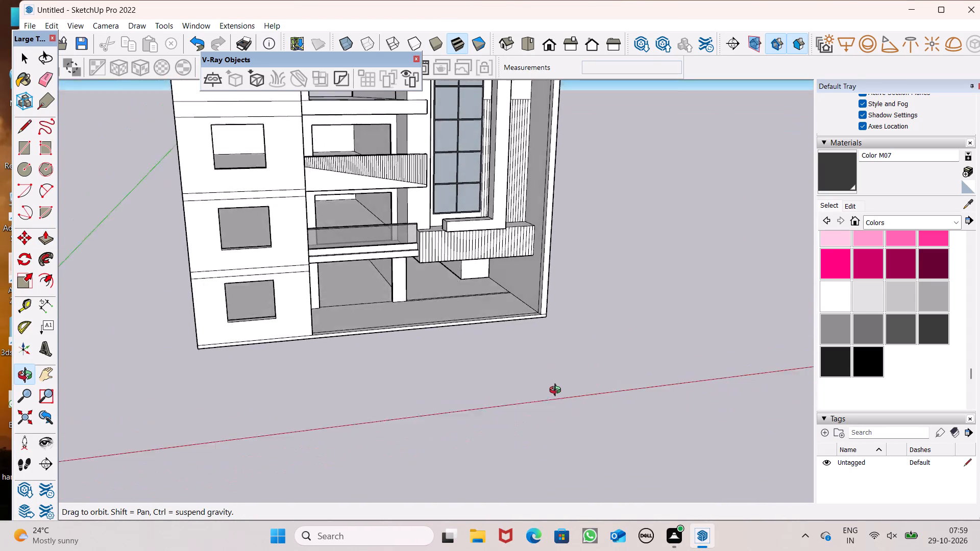
Examine the front facade and its three new window openings from several angles and distances.
middle_drag(557, 391, 549, 352)
key(space)
scroll(329, 286, up, 6)
scroll(325, 259, down, 6)
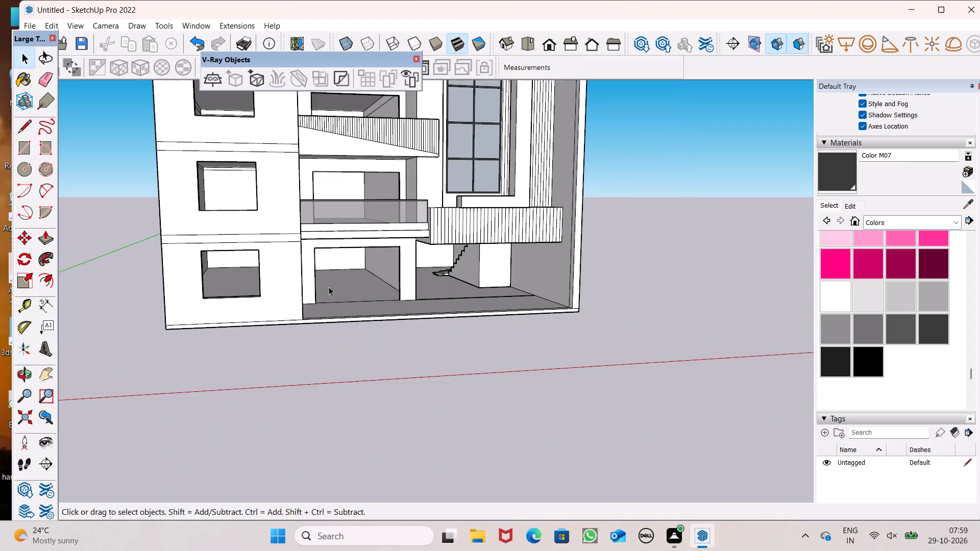
middle_drag(331, 290, 445, 292)
scroll(194, 336, up, 1)
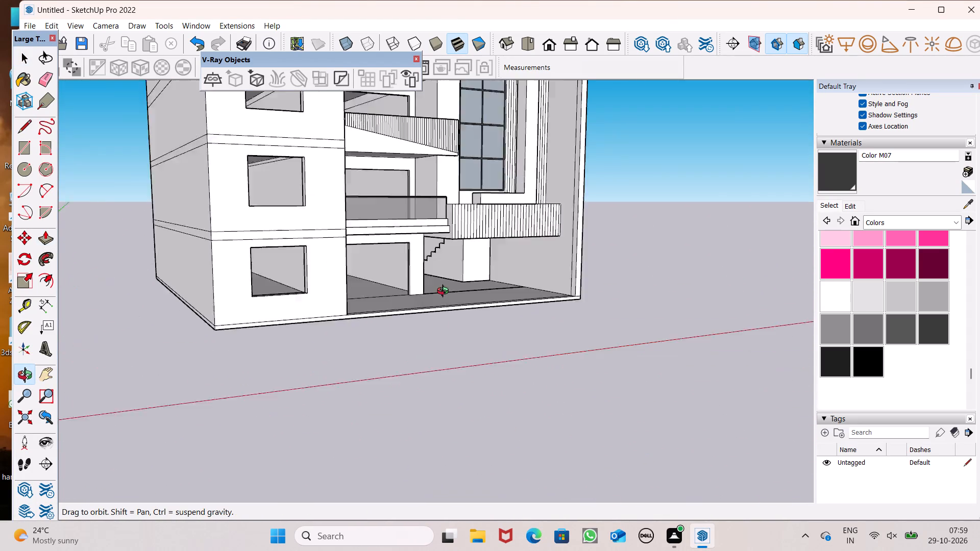
middle_drag(445, 292, 275, 321)
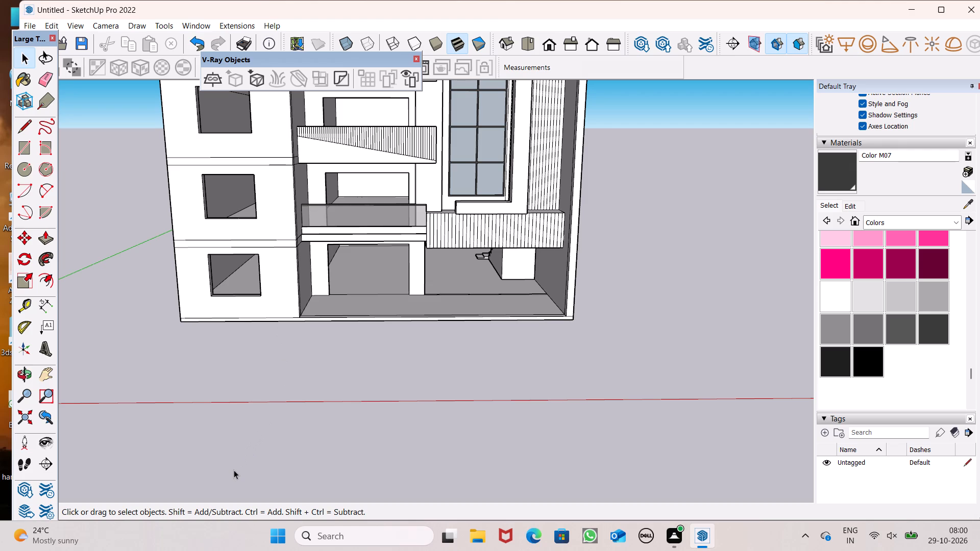
scroll(360, 245, down, 6)
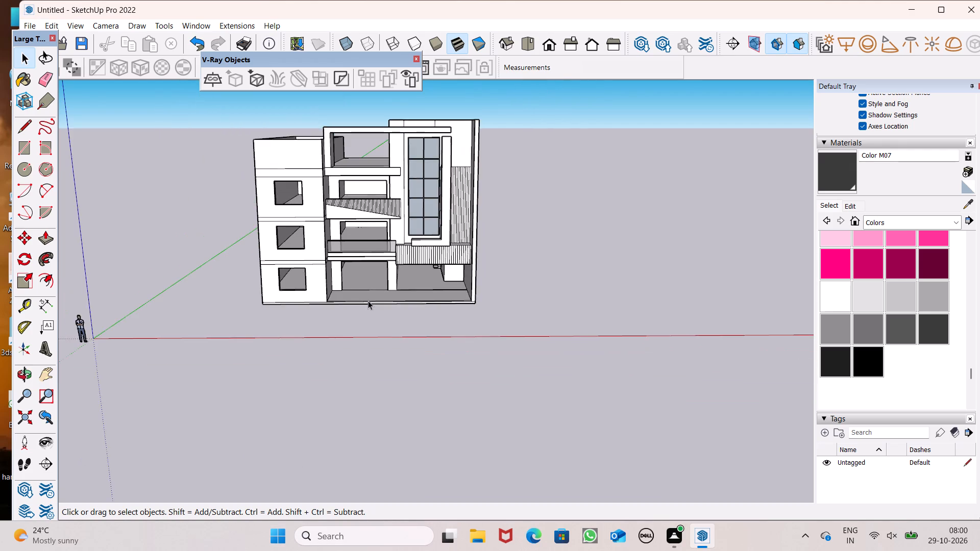
scroll(368, 300, down, 1)
middle_drag(437, 305, 424, 287)
scroll(422, 287, up, 1)
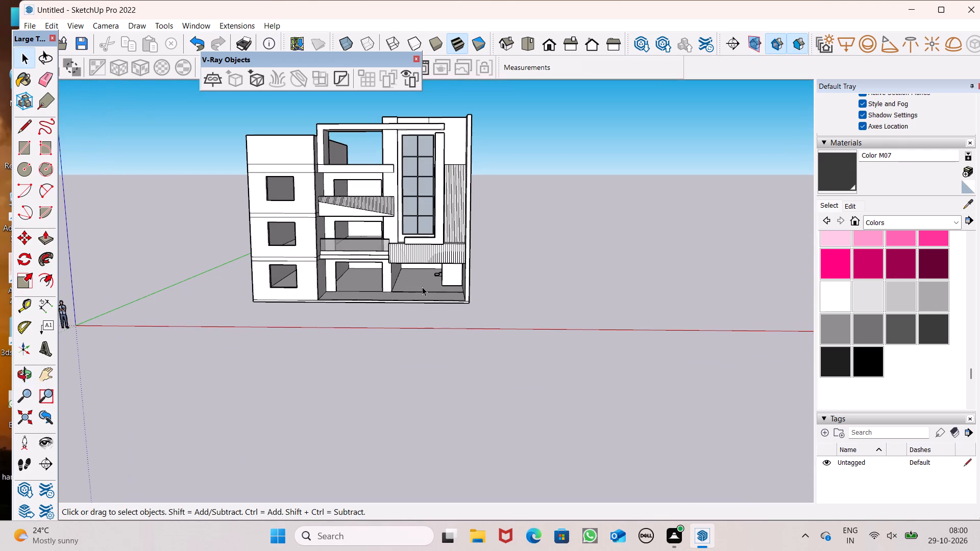
Draw an upright square about 7' 6 5/8" by 7' 6 5/8" in the empty space beside the house.
click(27, 145)
middle_click(521, 272)
scroll(525, 272, up, 3)
drag(526, 247, 535, 257)
click(576, 298)
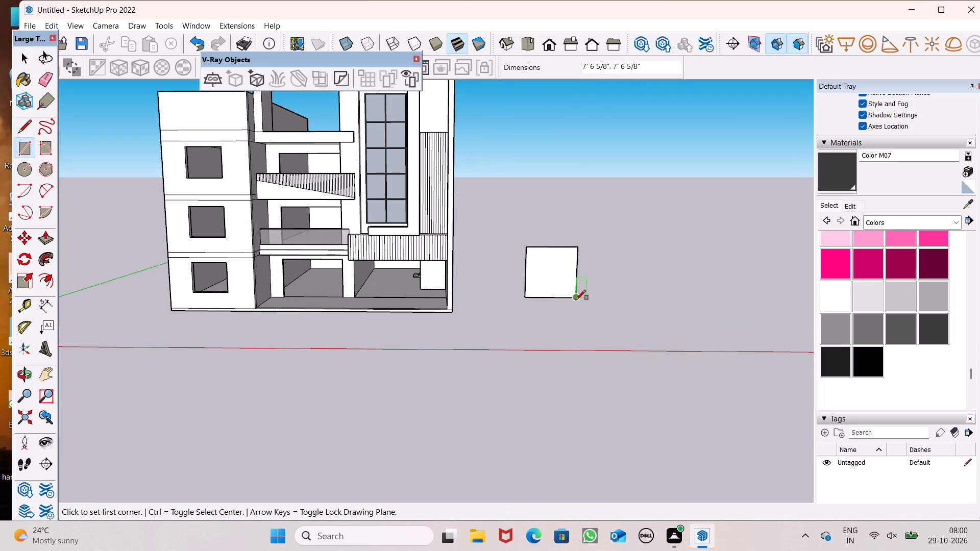
key(space)
Offset the outline of the freestanding square inward about 5" to form a frame border.
scroll(574, 298, up, 8)
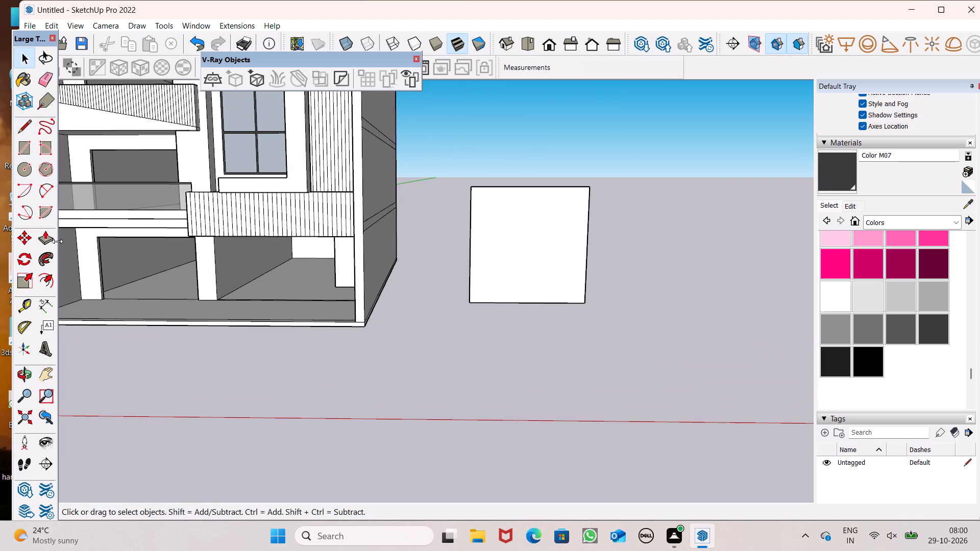
click(57, 283)
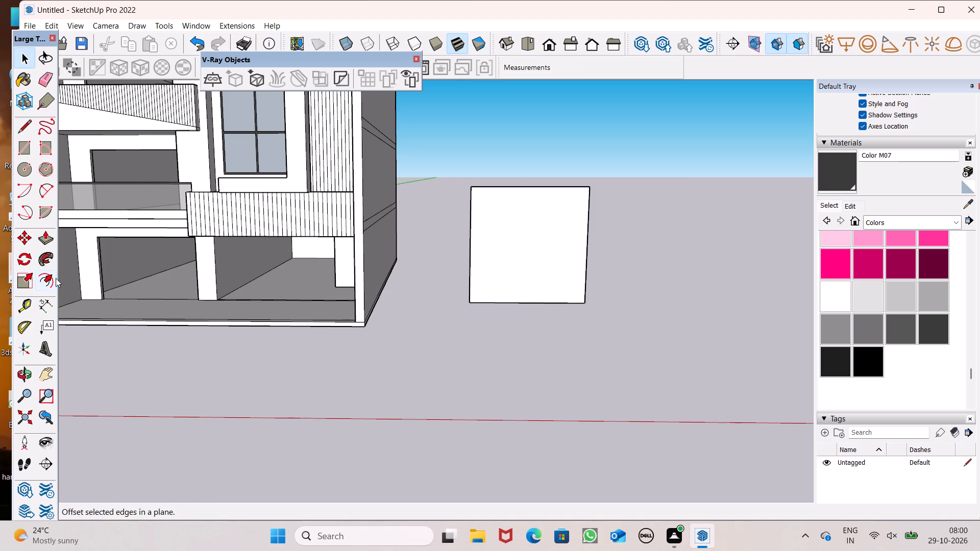
click(49, 278)
scroll(410, 241, up, 4)
scroll(489, 218, down, 6)
scroll(574, 182, up, 4)
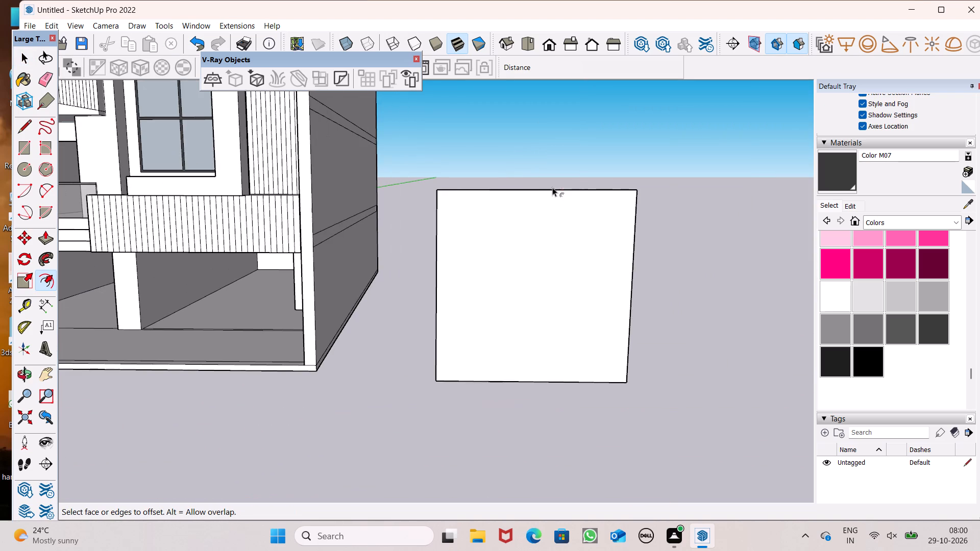
click(528, 200)
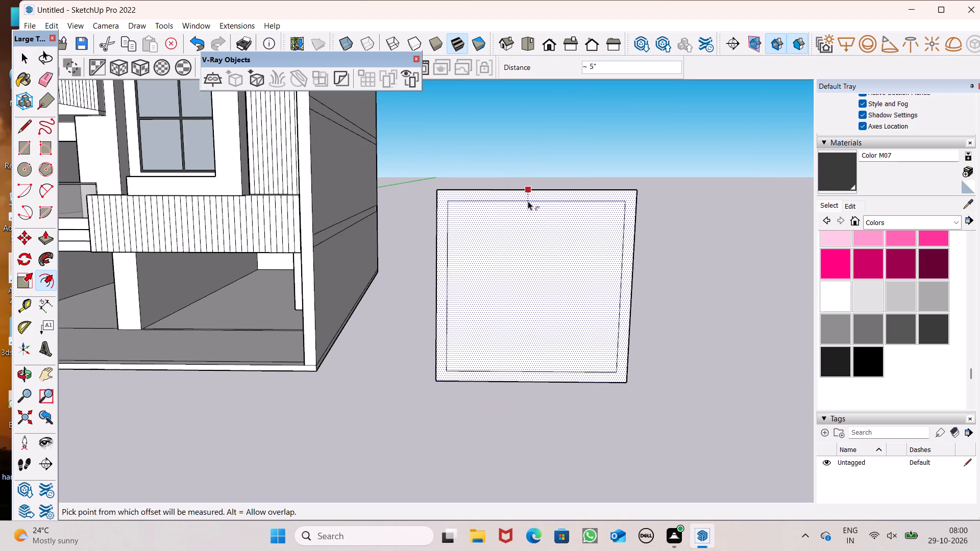
key(space)
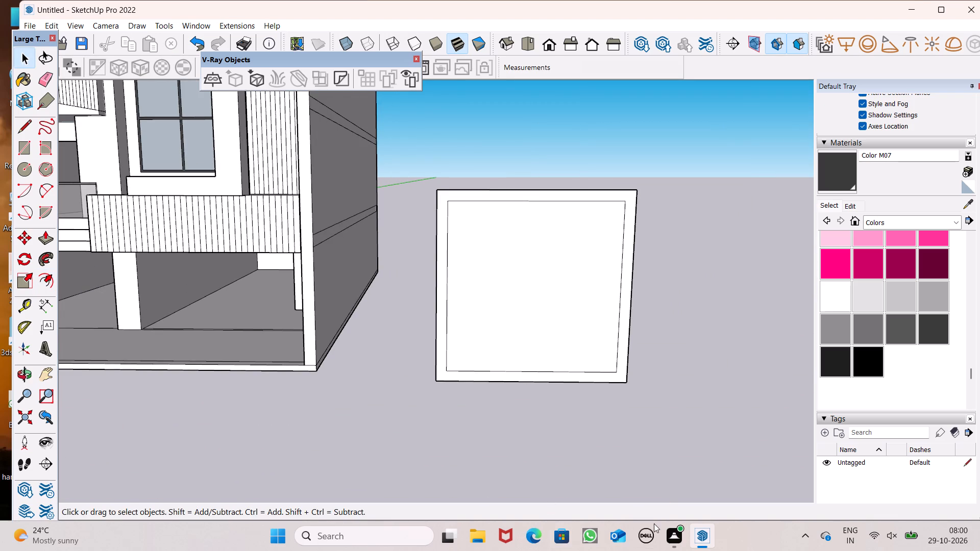
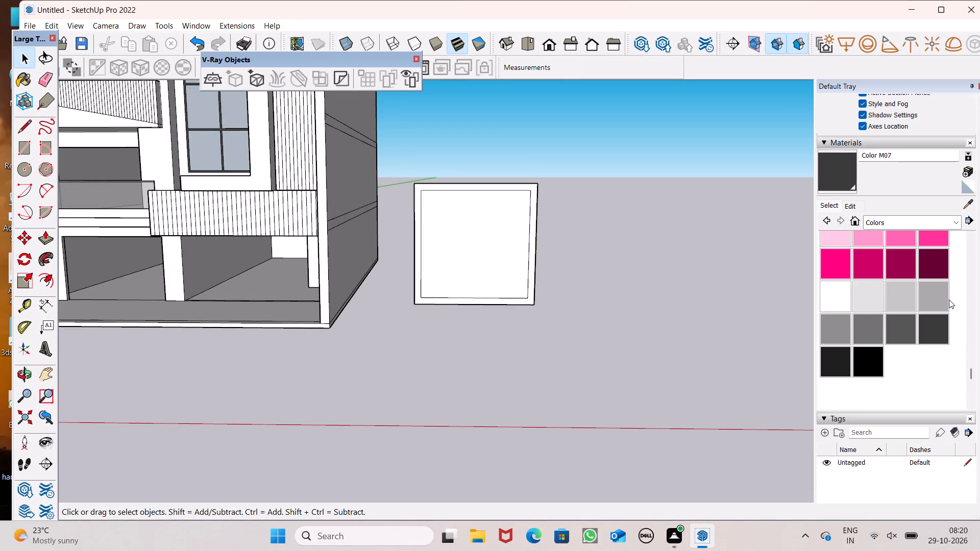
Paint the front face of the freestanding square's frame border with dark brown Color C08.
scroll(949, 299, up, 1)
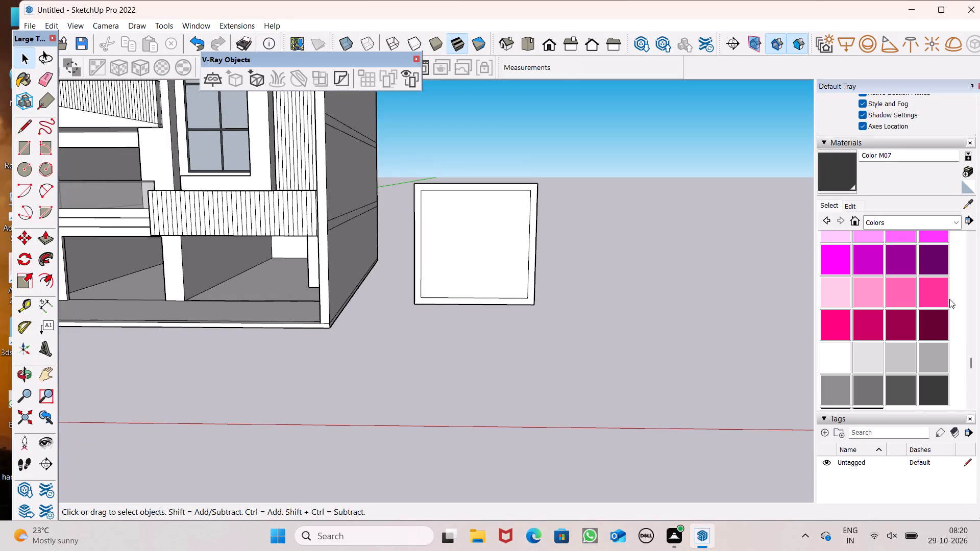
scroll(949, 299, up, 1)
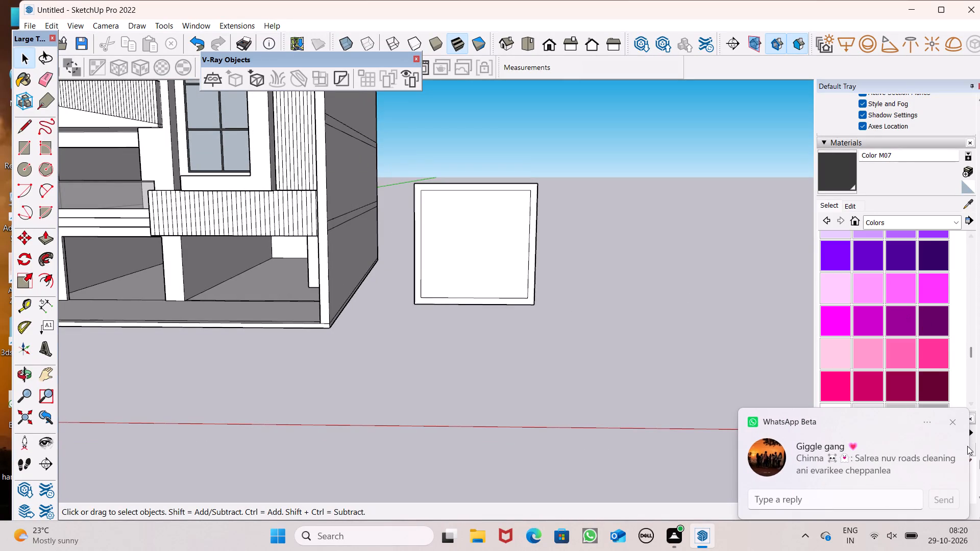
click(959, 417)
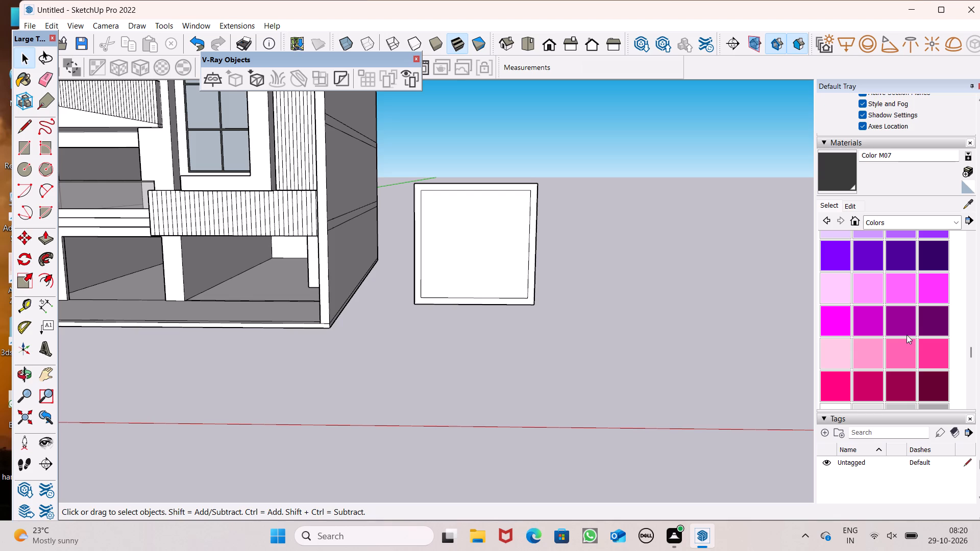
scroll(906, 334, up, 6)
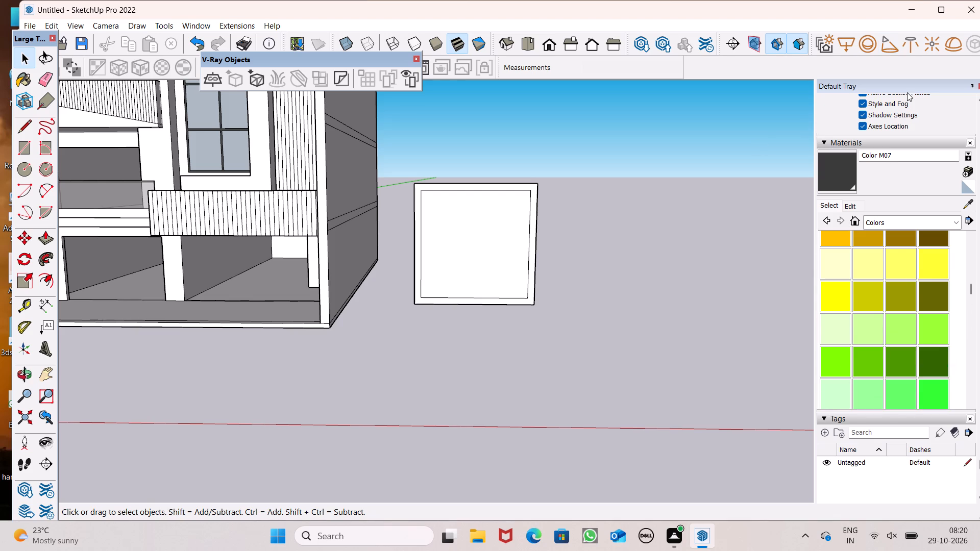
scroll(934, 315, up, 2)
click(930, 291)
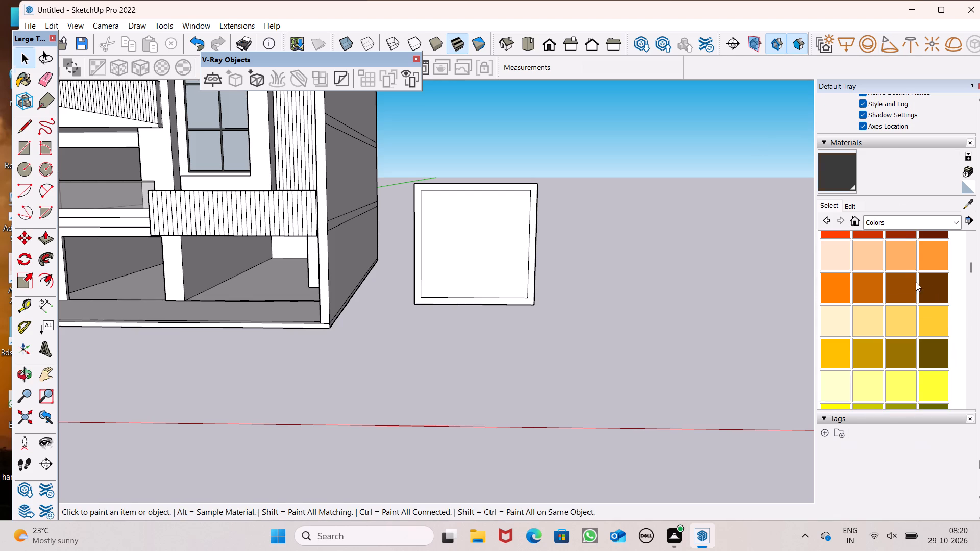
scroll(530, 233, up, 13)
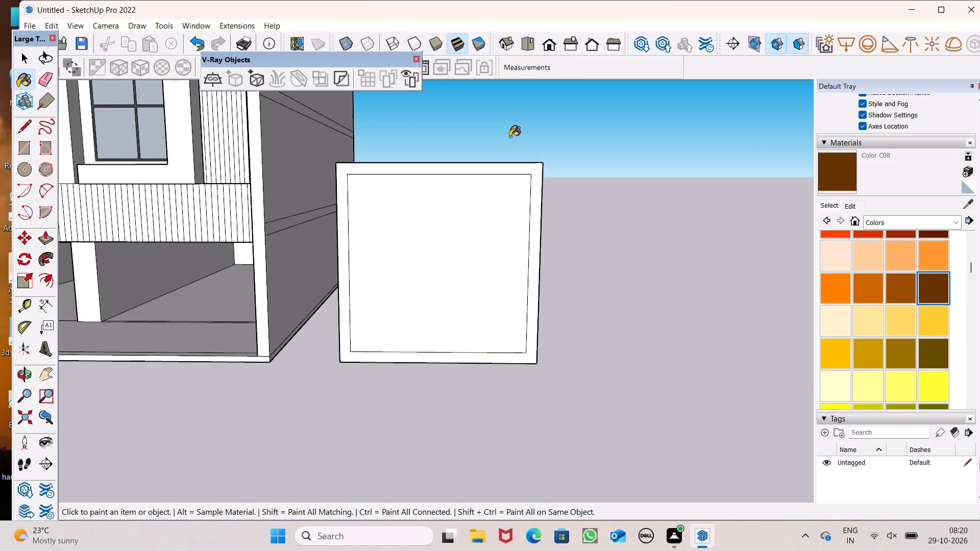
scroll(528, 152, up, 5)
scroll(531, 195, down, 3)
scroll(524, 209, up, 2)
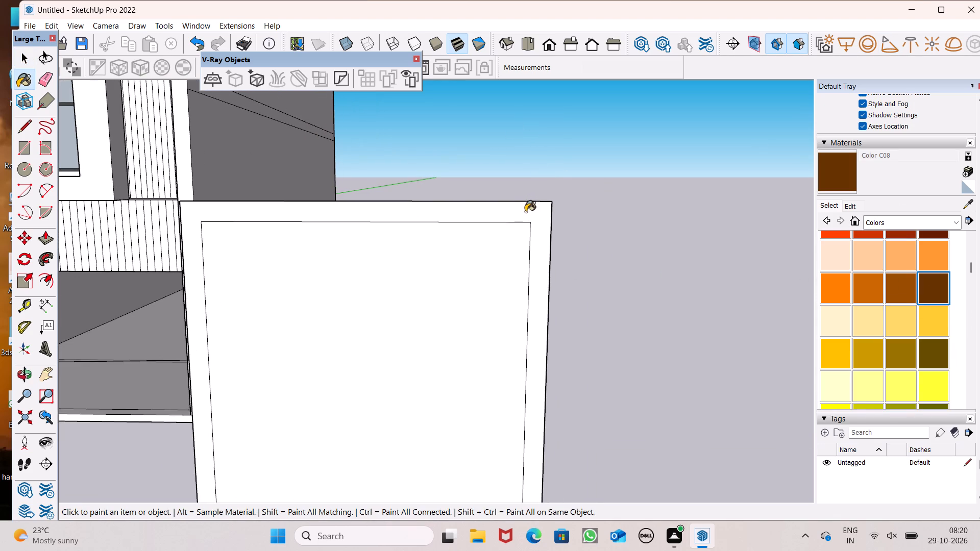
click(527, 212)
Paint the back face of the freestanding square's frame border with the same dark brown Color C08.
scroll(544, 180, down, 11)
middle_drag(505, 303, 80, 344)
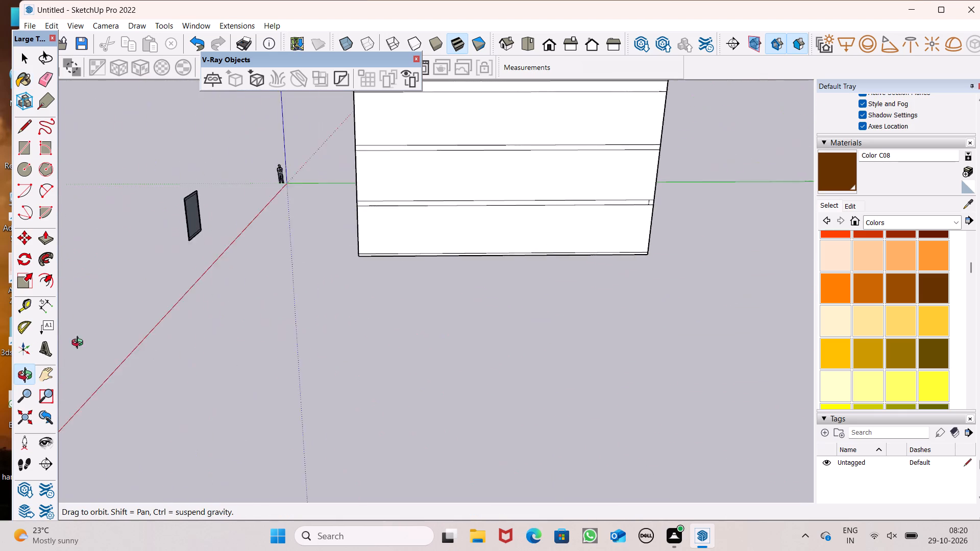
middle_drag(80, 344, 41, 305)
scroll(239, 183, up, 2)
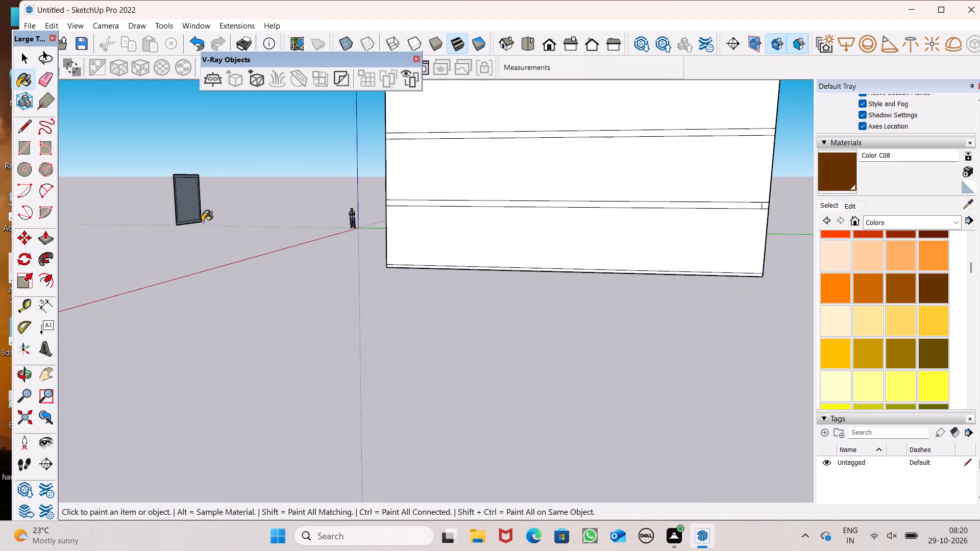
scroll(137, 237, up, 6)
middle_drag(191, 254, 81, 284)
scroll(83, 286, up, 1)
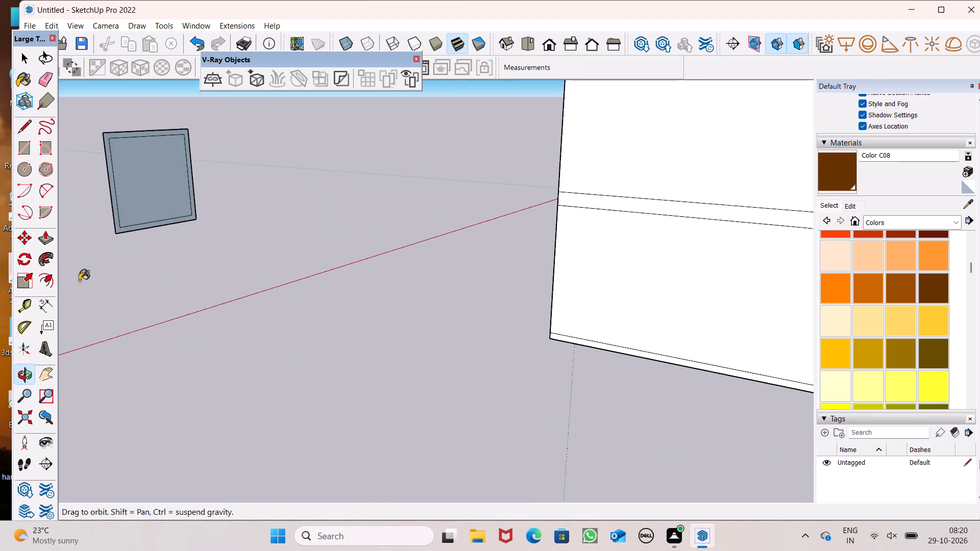
scroll(75, 263, up, 7)
scroll(133, 217, up, 8)
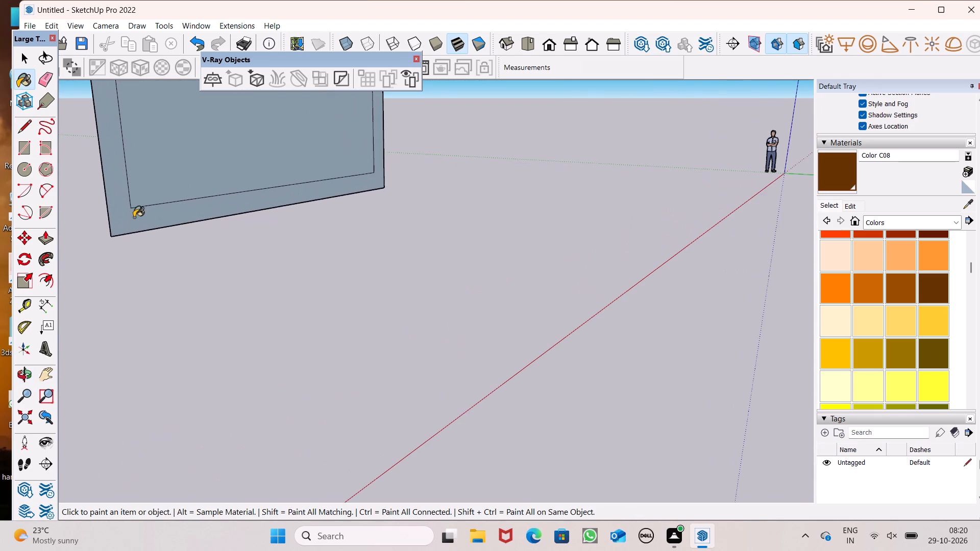
click(130, 216)
scroll(83, 231, down, 6)
middle_drag(80, 236, 447, 272)
scroll(281, 250, down, 4)
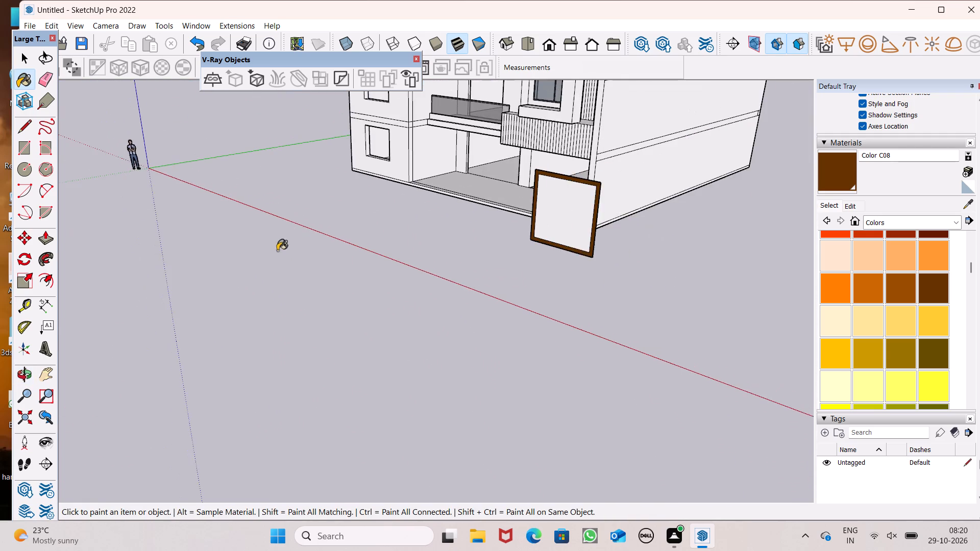
middle_drag(241, 258, 358, 283)
key(space)
Examine the house front and the brown-framed square panel beside it from several distances and angles.
scroll(450, 287, down, 2)
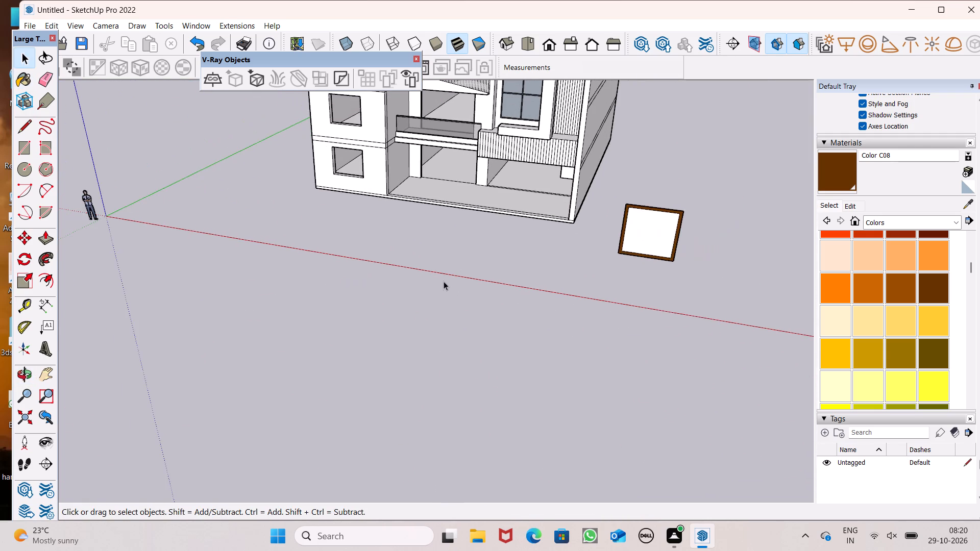
scroll(443, 281, down, 3)
middle_drag(571, 299, 629, 248)
scroll(429, 273, down, 3)
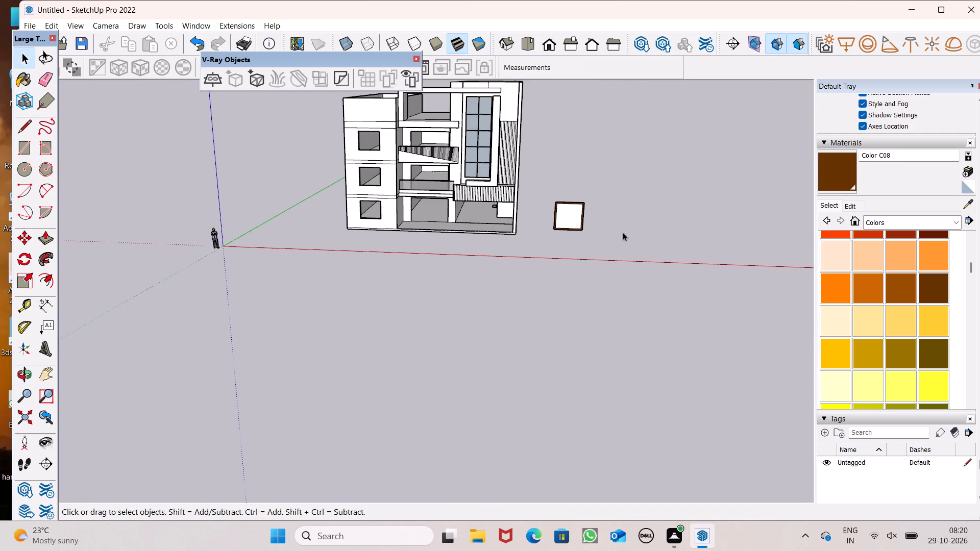
scroll(211, 235, down, 6)
middle_drag(206, 239, 269, 189)
scroll(120, 217, down, 3)
middle_drag(261, 255, 309, 249)
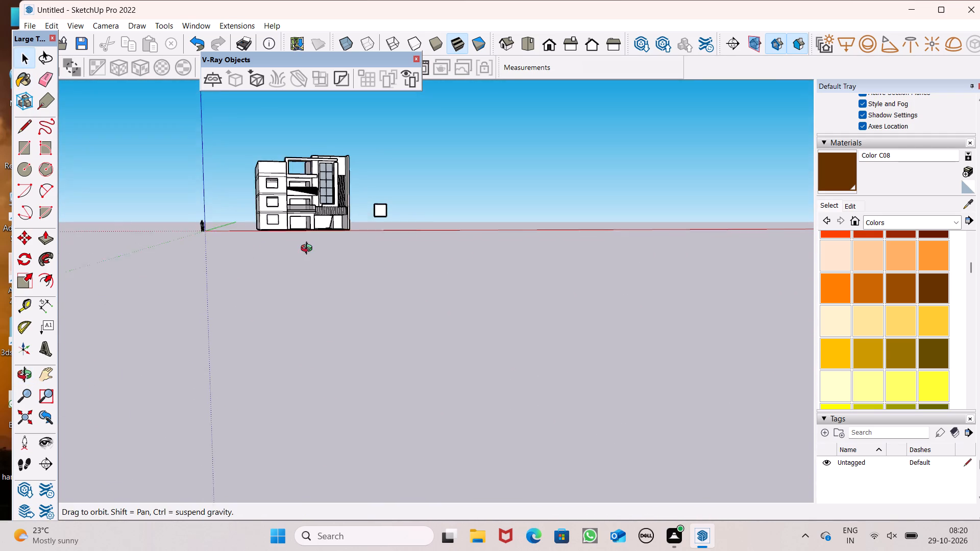
middle_drag(309, 249, 308, 248)
middle_drag(339, 283, 320, 286)
scroll(682, 166, up, 3)
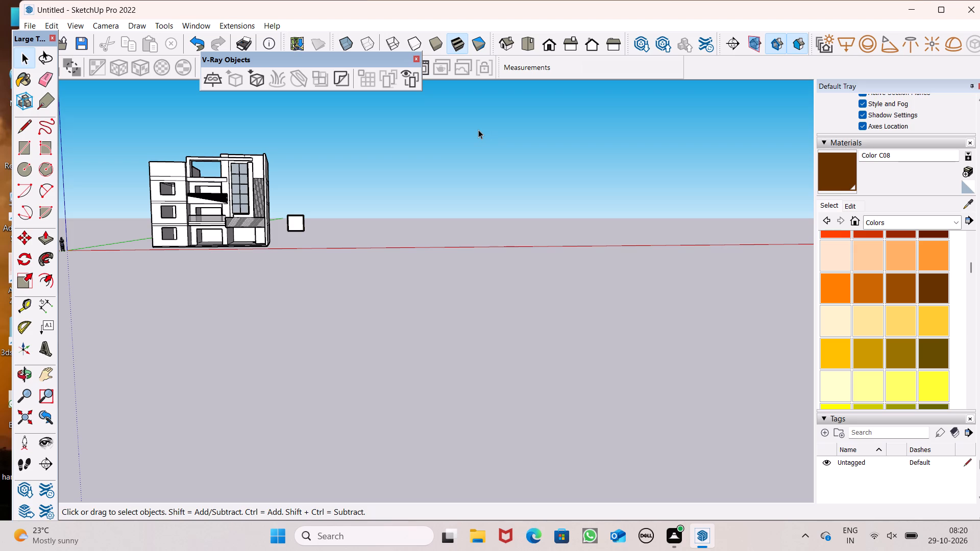
key(space)
scroll(524, 160, down, 5)
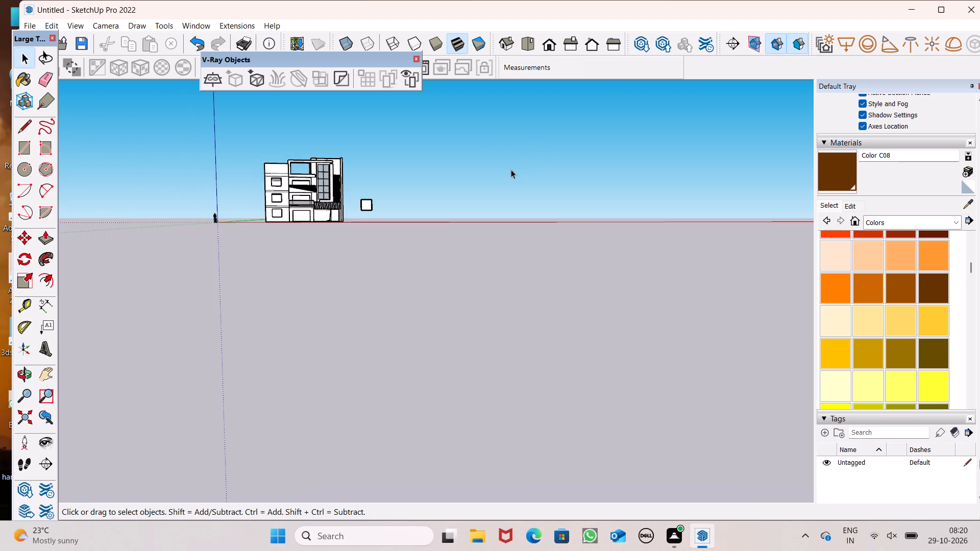
scroll(489, 162, down, 2)
middle_drag(484, 199, 488, 247)
scroll(524, 195, up, 7)
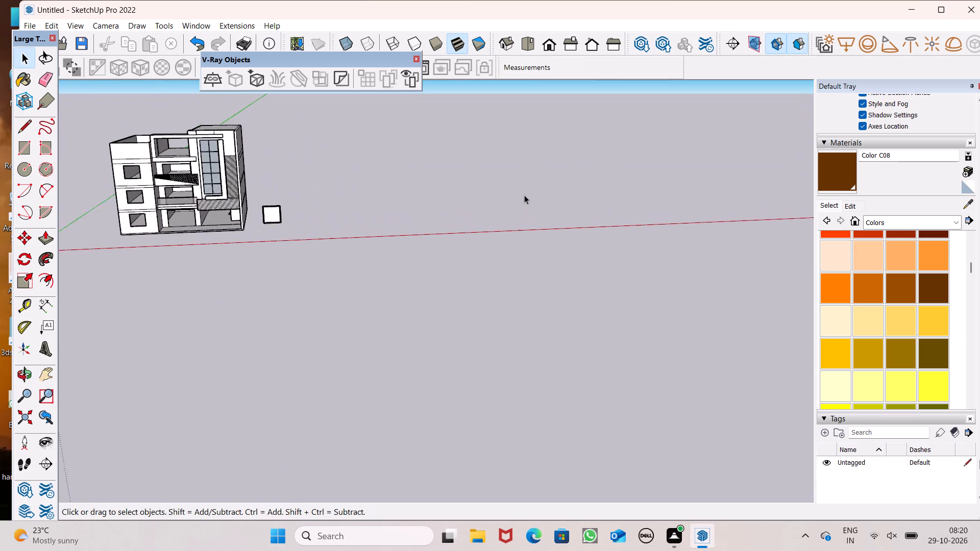
Draw an upright rectangle about 19' 9" by 13' 11" in the empty space beyond the brown-framed square.
scroll(524, 195, up, 1)
middle_drag(434, 225, 407, 189)
scroll(428, 217, up, 1)
scroll(337, 205, up, 5)
scroll(444, 202, down, 4)
scroll(329, 224, up, 1)
middle_drag(329, 224, 324, 209)
scroll(329, 224, up, 1)
scroll(264, 203, up, 8)
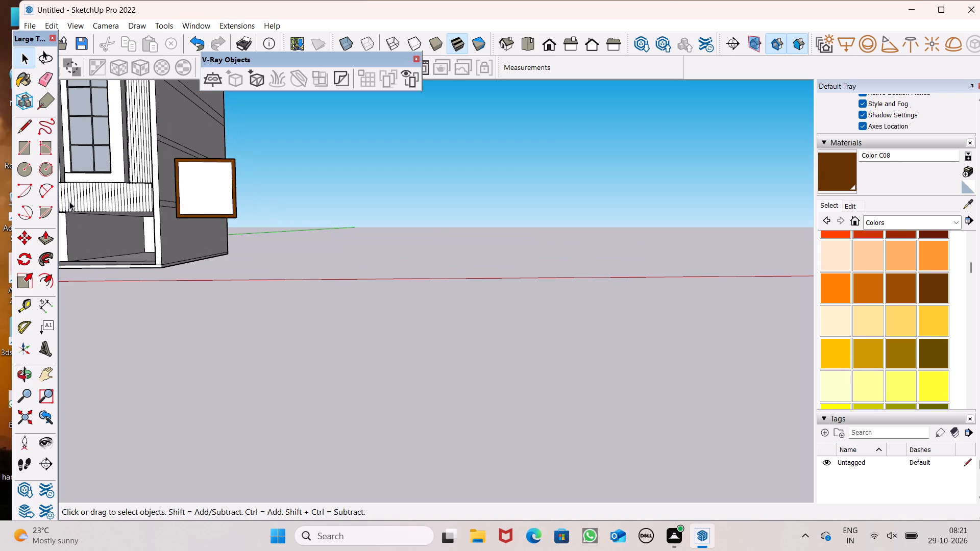
click(23, 146)
middle_drag(281, 220, 291, 212)
scroll(291, 212, up, 3)
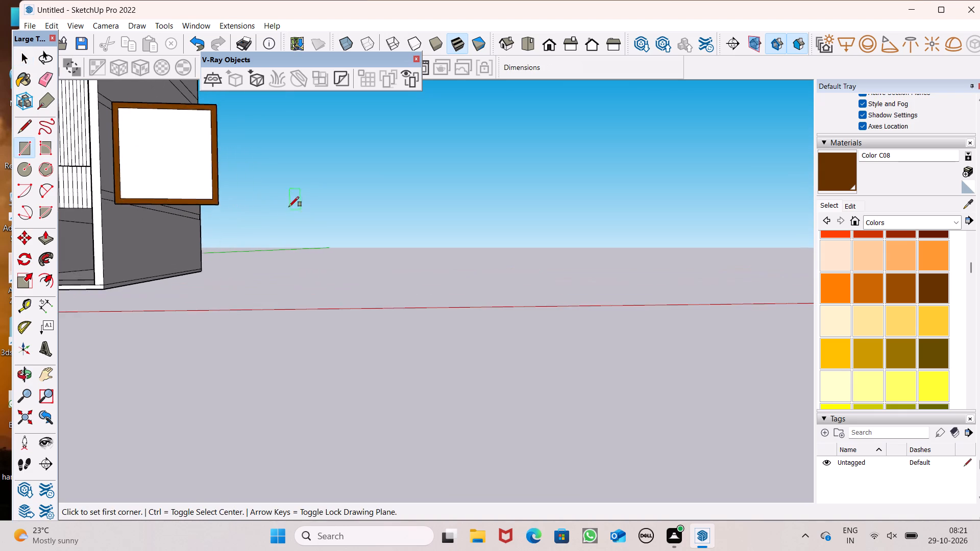
scroll(284, 215, down, 3)
click(297, 109)
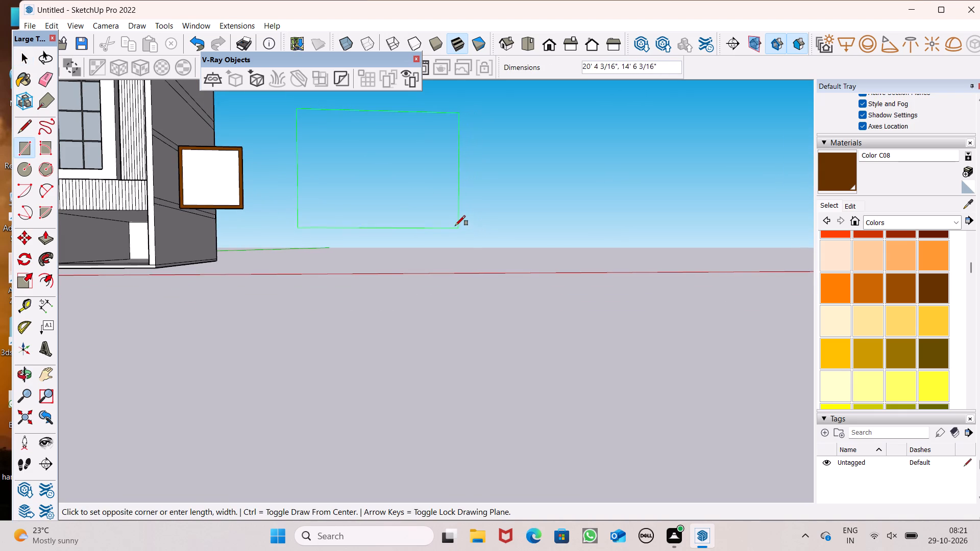
click(453, 222)
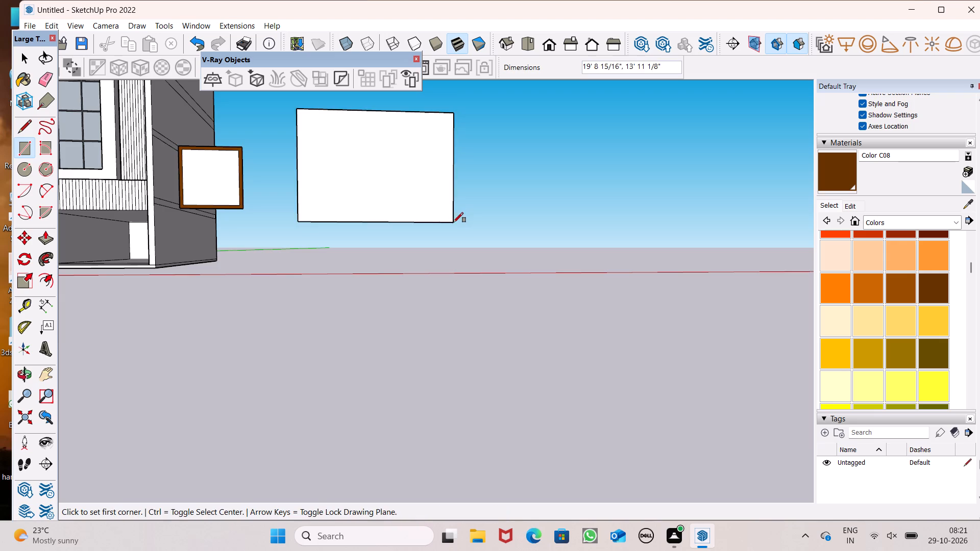
scroll(490, 174, down, 7)
middle_drag(504, 210, 446, 242)
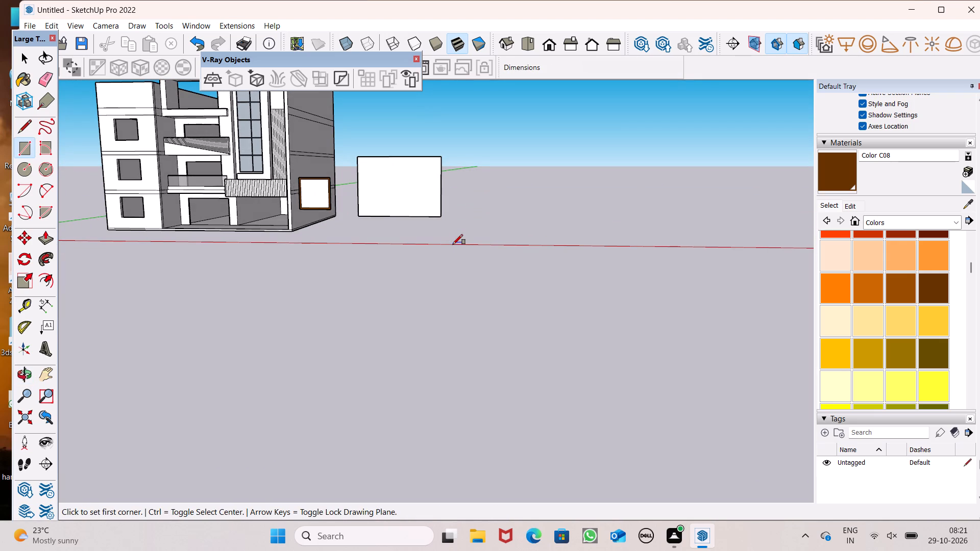
key(space)
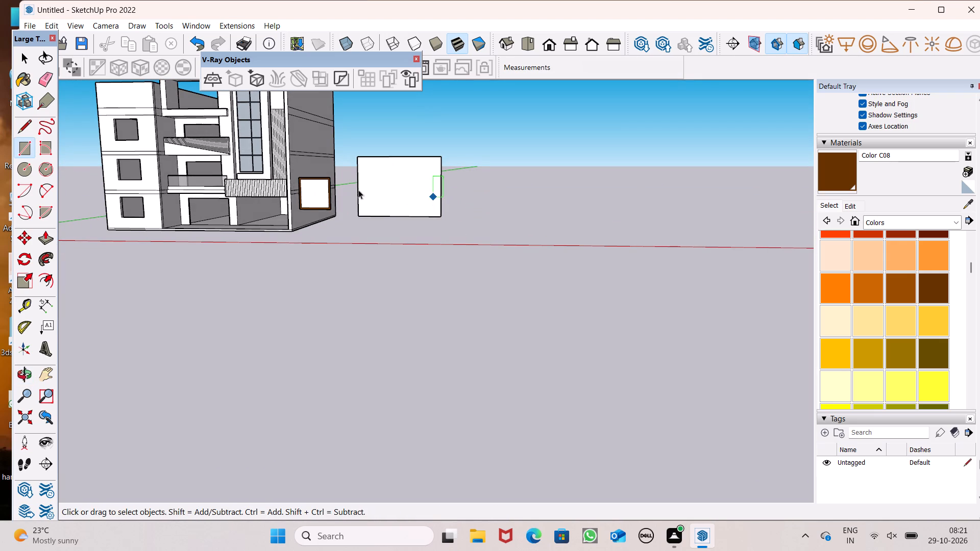
Offset the outline of the new large rectangle inward about 6 13/16" to form a frame border.
scroll(378, 168, up, 8)
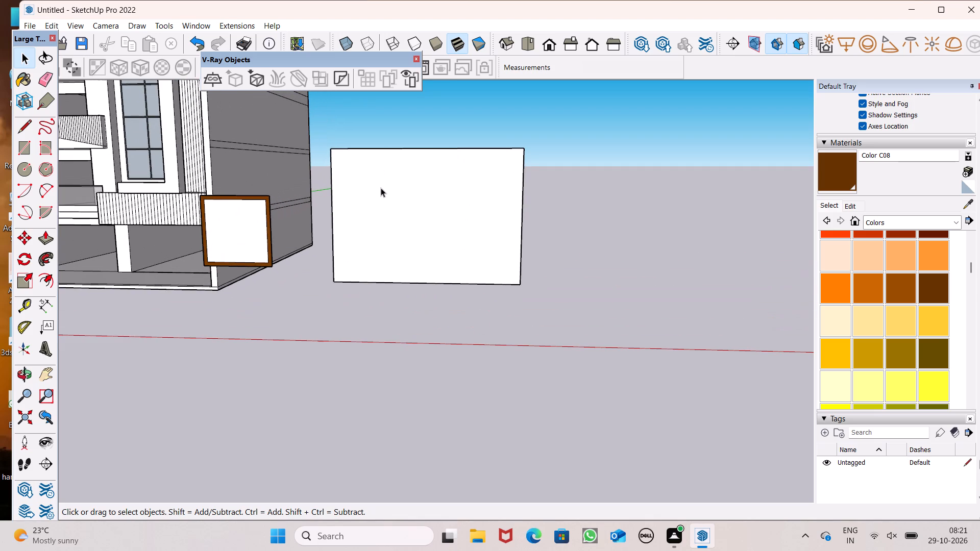
scroll(380, 188, up, 1)
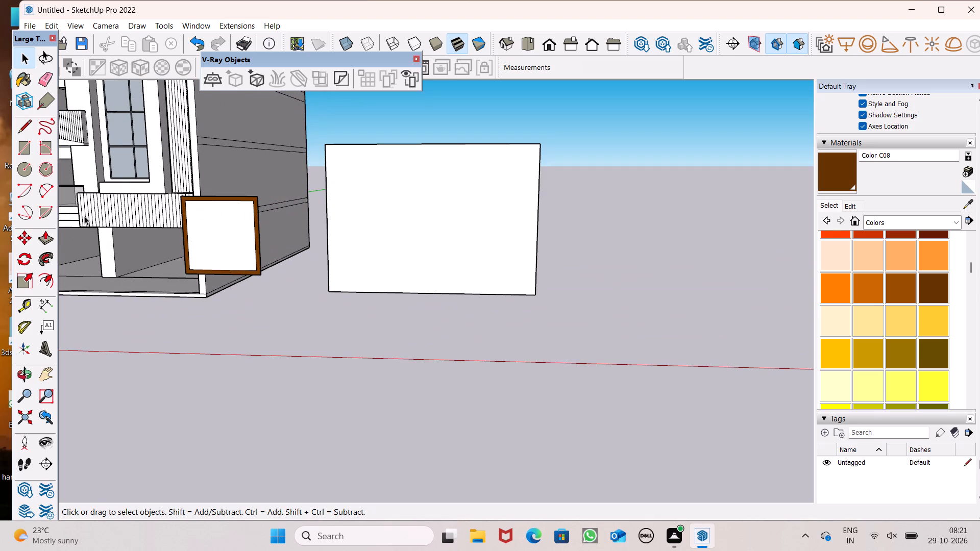
click(42, 279)
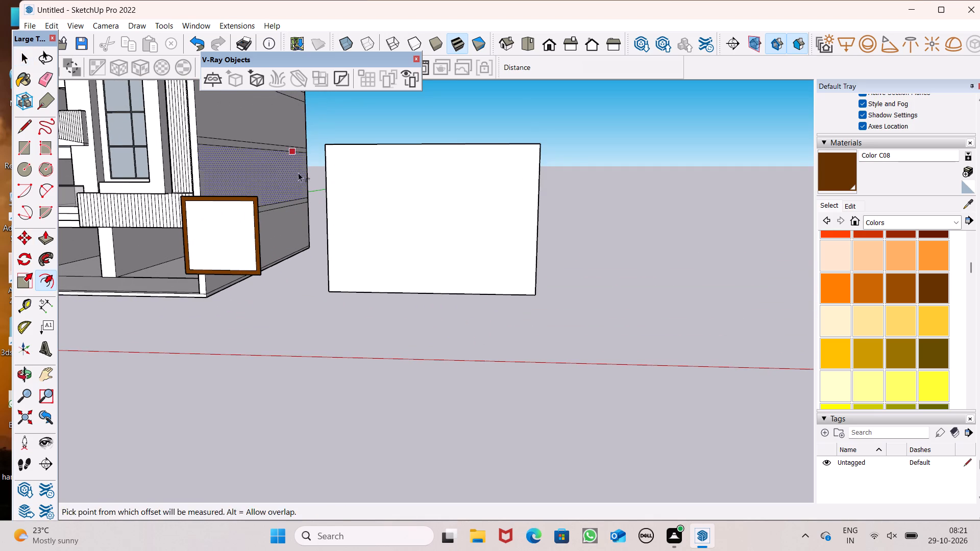
scroll(367, 164, up, 2)
drag(369, 163, 363, 157)
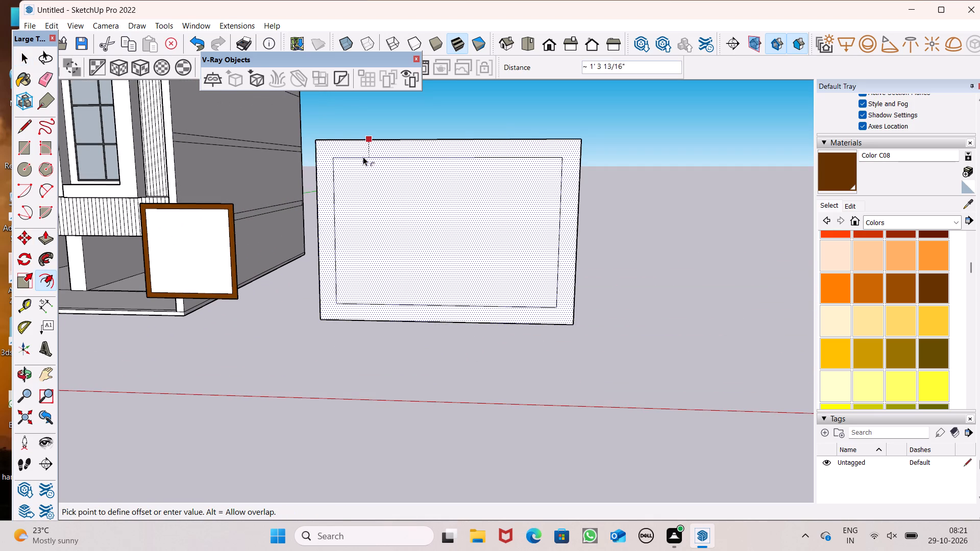
drag(363, 157, 362, 153)
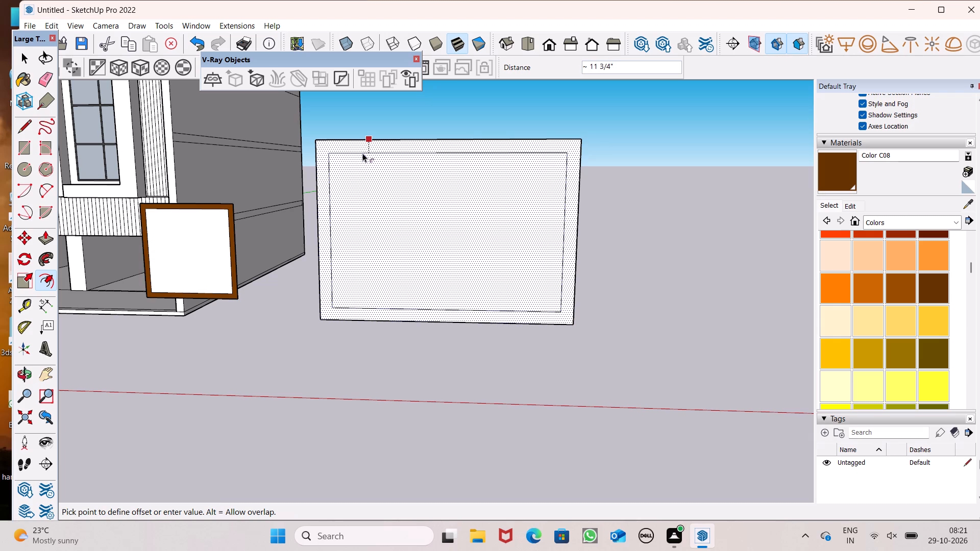
drag(362, 153, 362, 151)
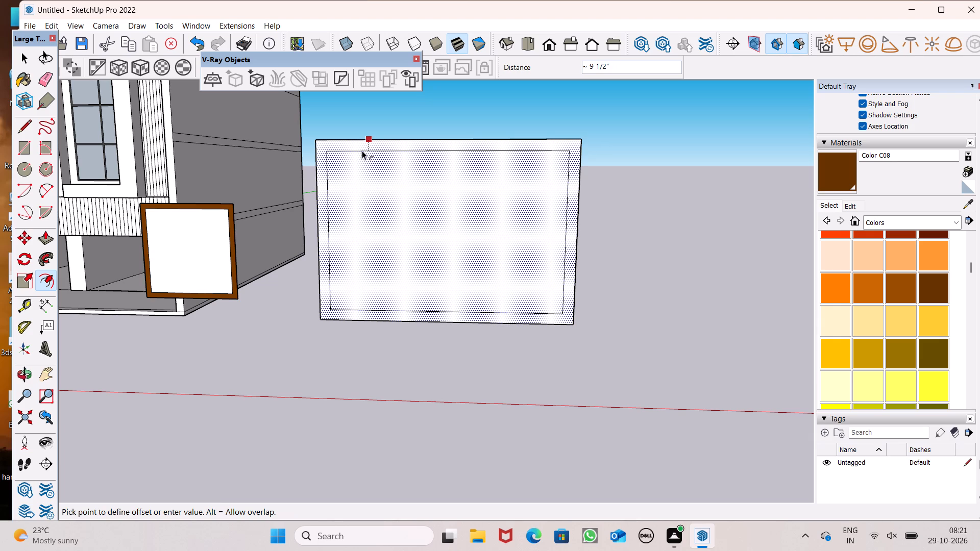
drag(362, 151, 362, 150)
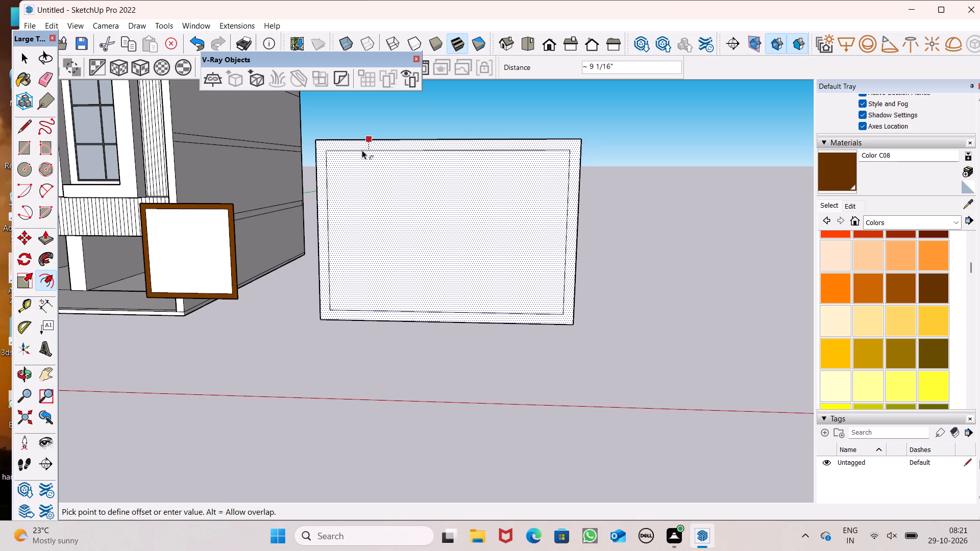
drag(362, 150, 362, 147)
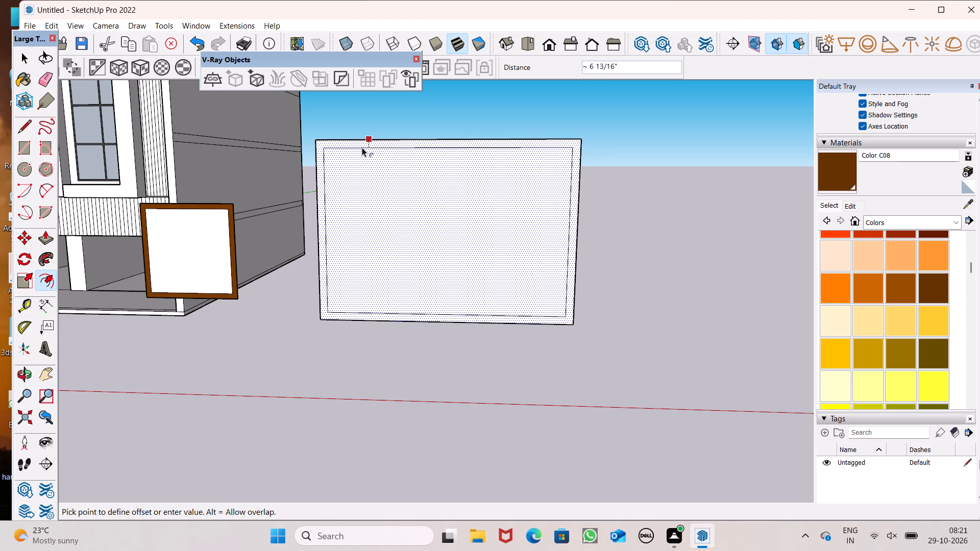
drag(362, 147, 360, 147)
key(space)
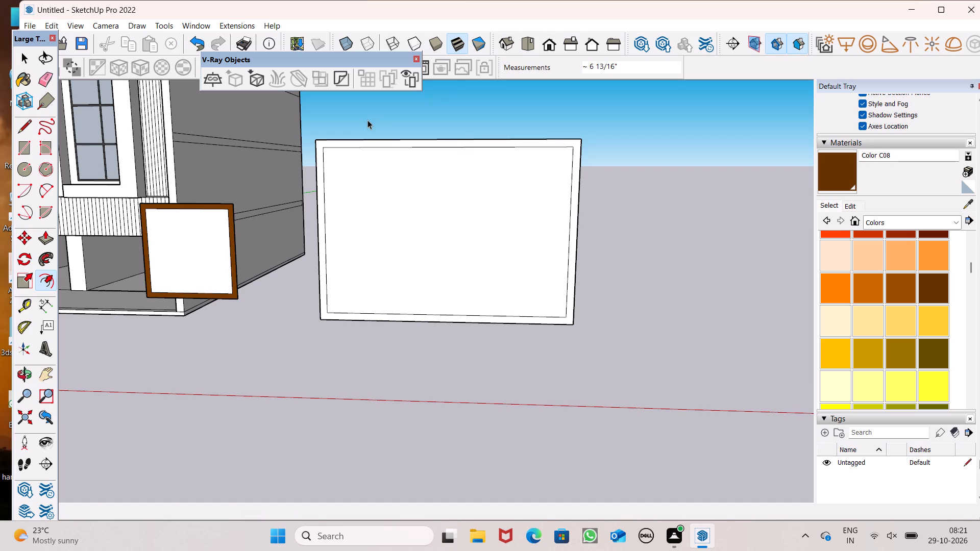
scroll(424, 174, down, 2)
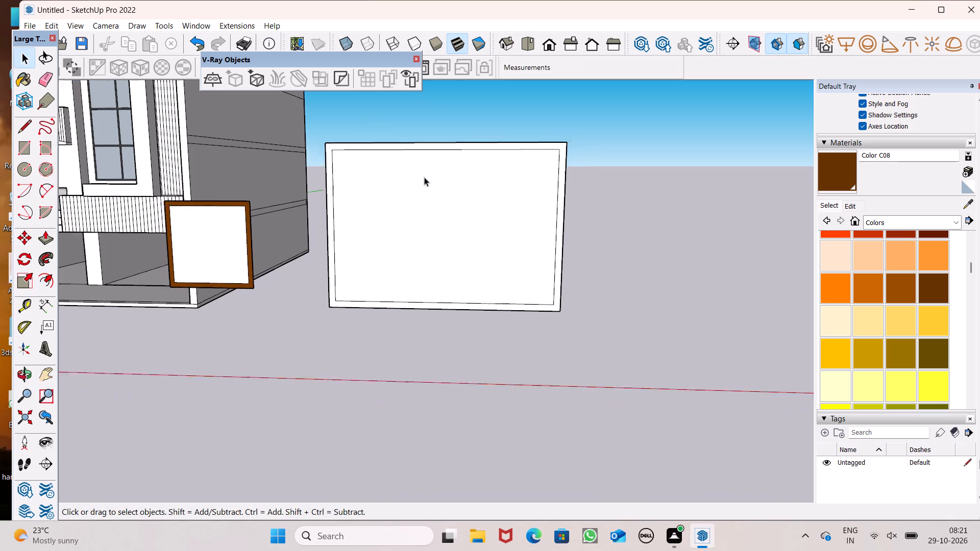
scroll(424, 177, down, 5)
middle_drag(479, 234, 483, 248)
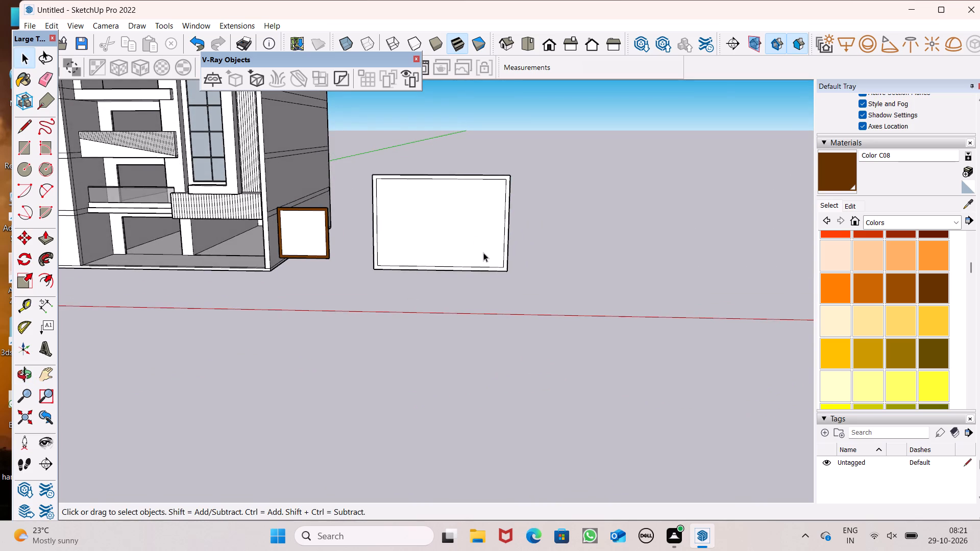
Examine the large framed rectangle, the brown-framed square and the house front from several distances and angles.
scroll(481, 252, up, 7)
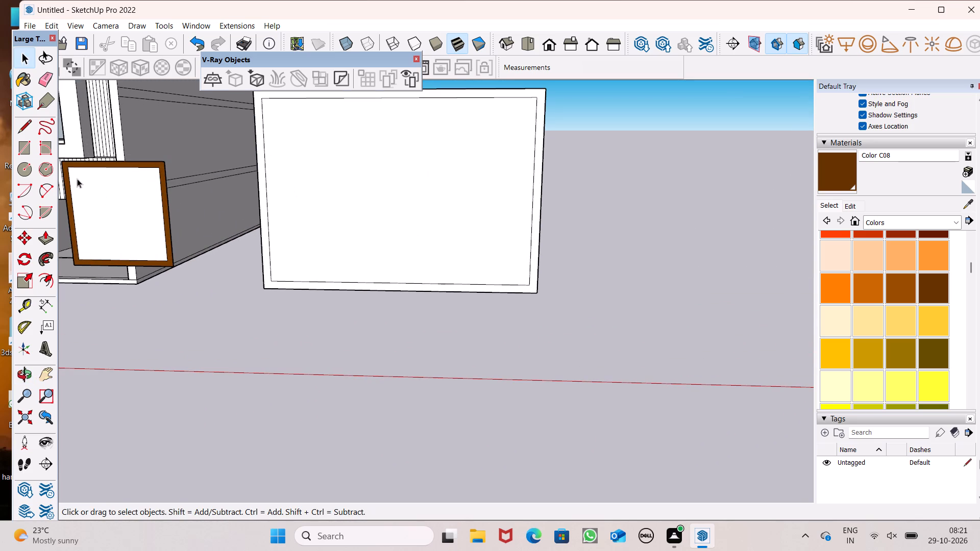
click(31, 146)
middle_drag(125, 211, 137, 194)
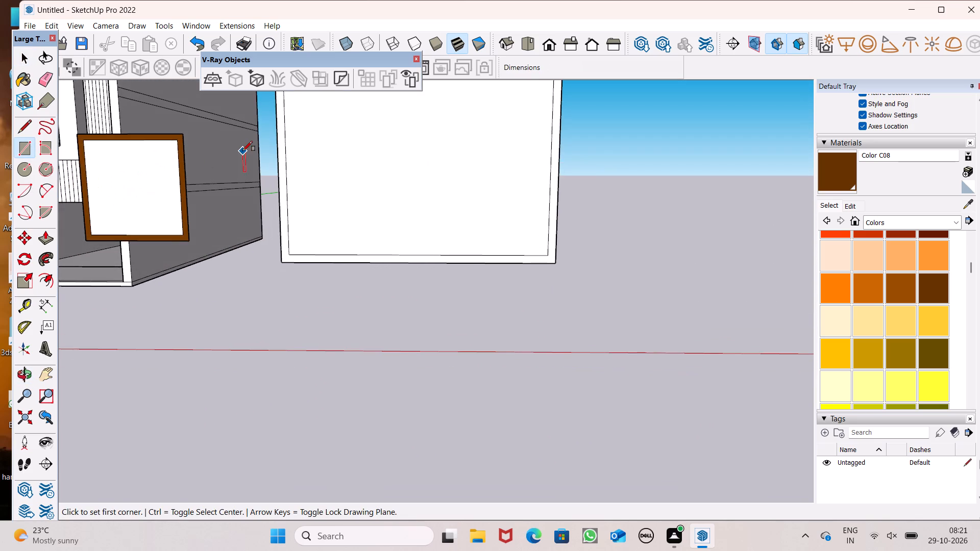
scroll(270, 266, down, 3)
scroll(325, 164, up, 5)
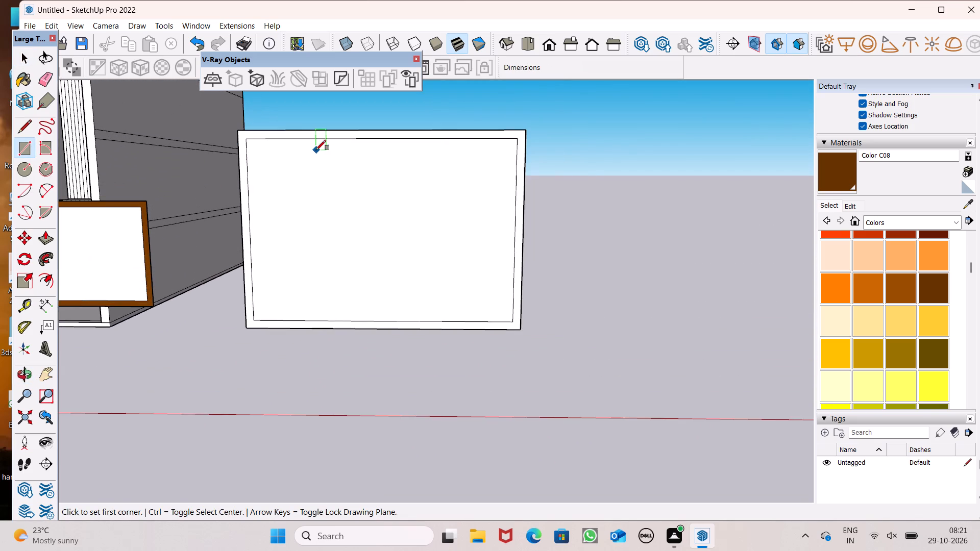
scroll(293, 142, up, 4)
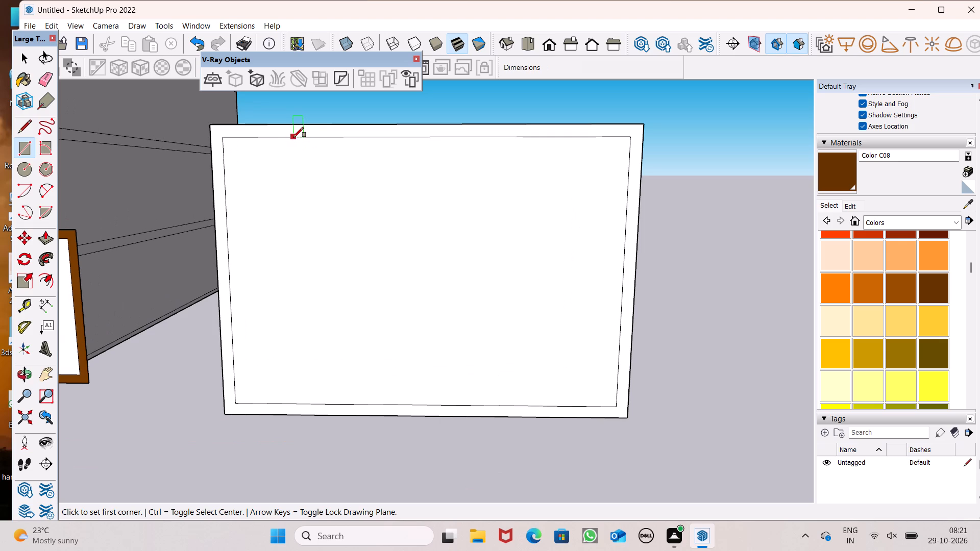
middle_drag(357, 178, 327, 200)
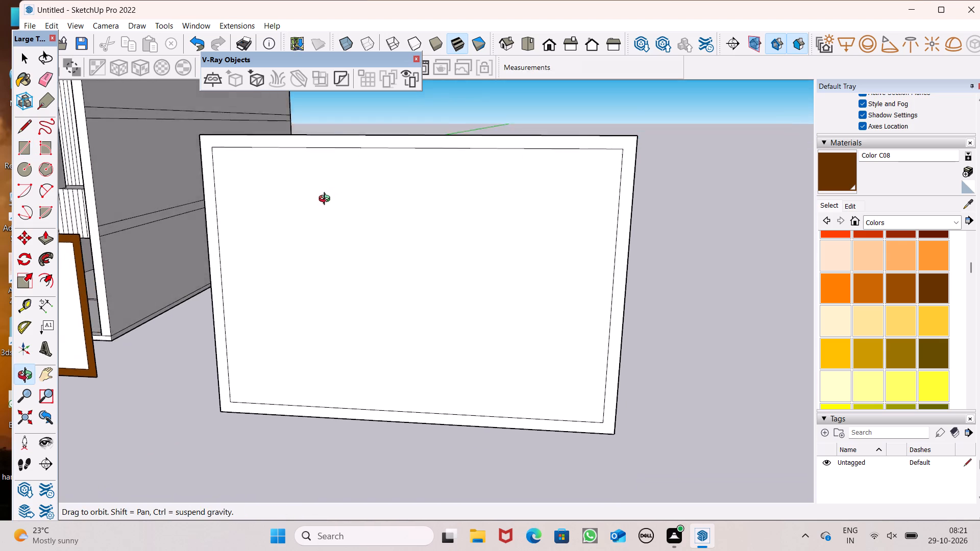
middle_drag(327, 200, 322, 198)
scroll(325, 200, up, 2)
scroll(399, 157, down, 4)
middle_drag(480, 220, 487, 192)
scroll(492, 186, down, 2)
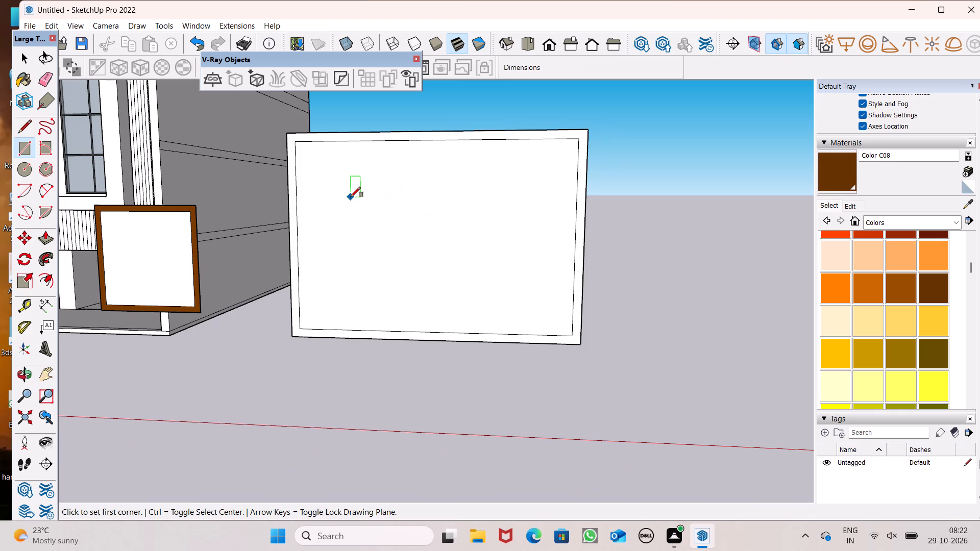
scroll(348, 193, up, 3)
scroll(342, 182, down, 3)
scroll(393, 124, up, 3)
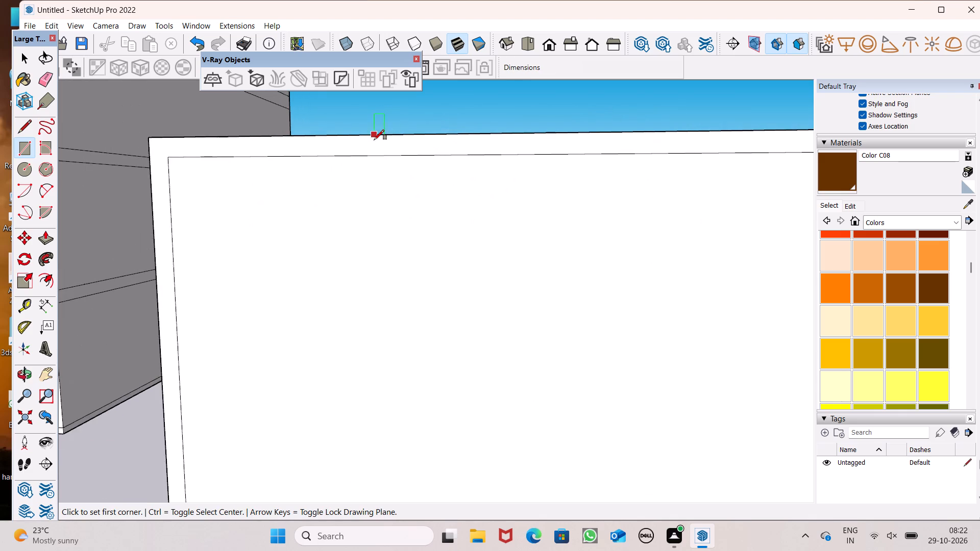
scroll(377, 142, down, 6)
middle_drag(449, 190, 455, 191)
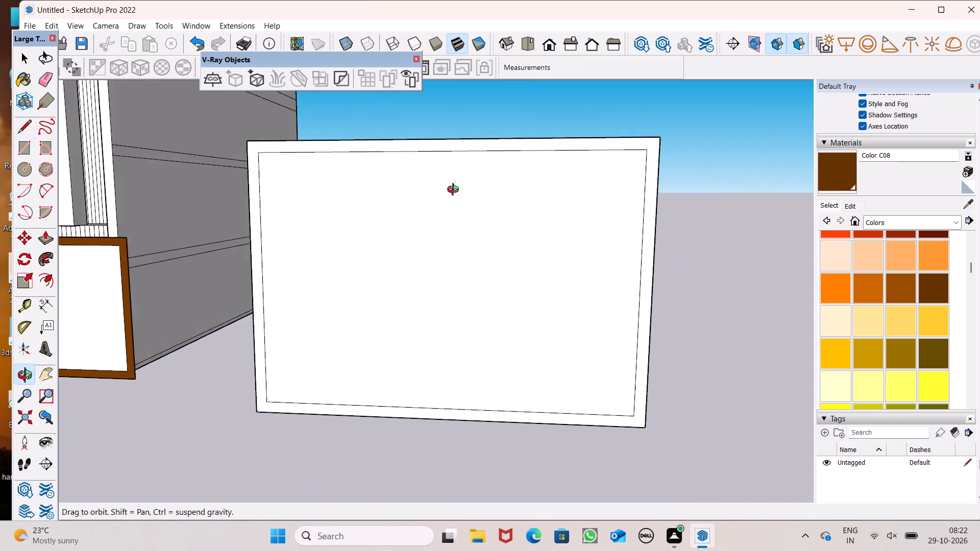
middle_drag(455, 191, 427, 192)
scroll(429, 199, down, 1)
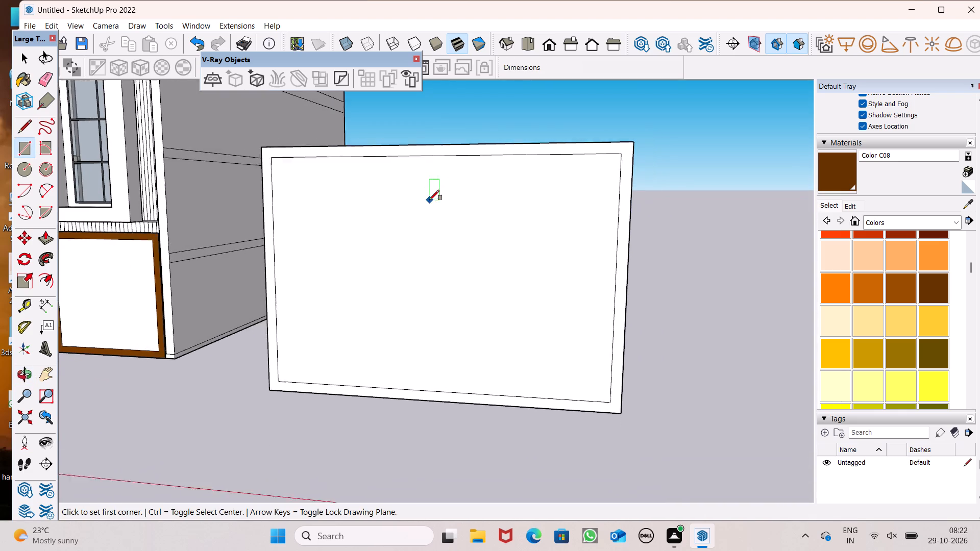
scroll(429, 200, down, 2)
middle_drag(472, 236, 513, 231)
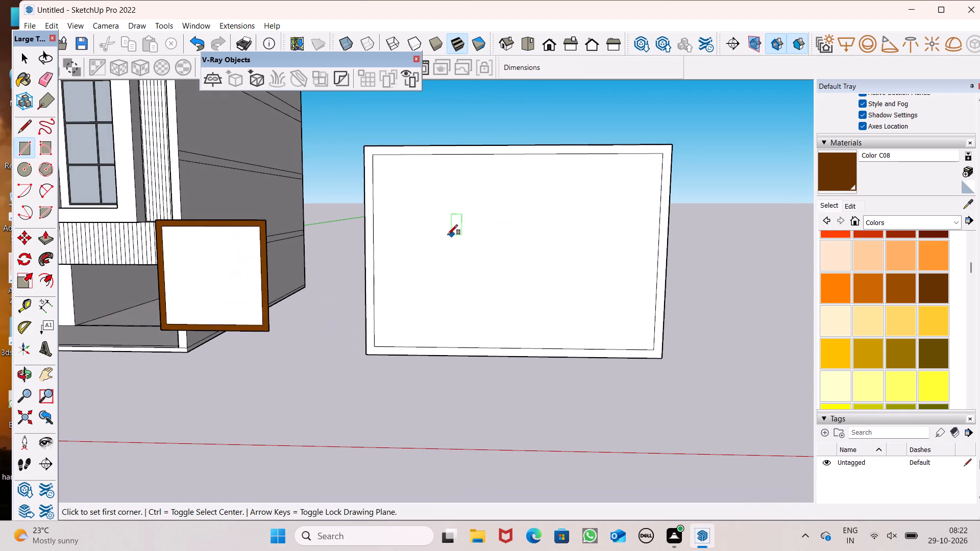
middle_click(533, 240)
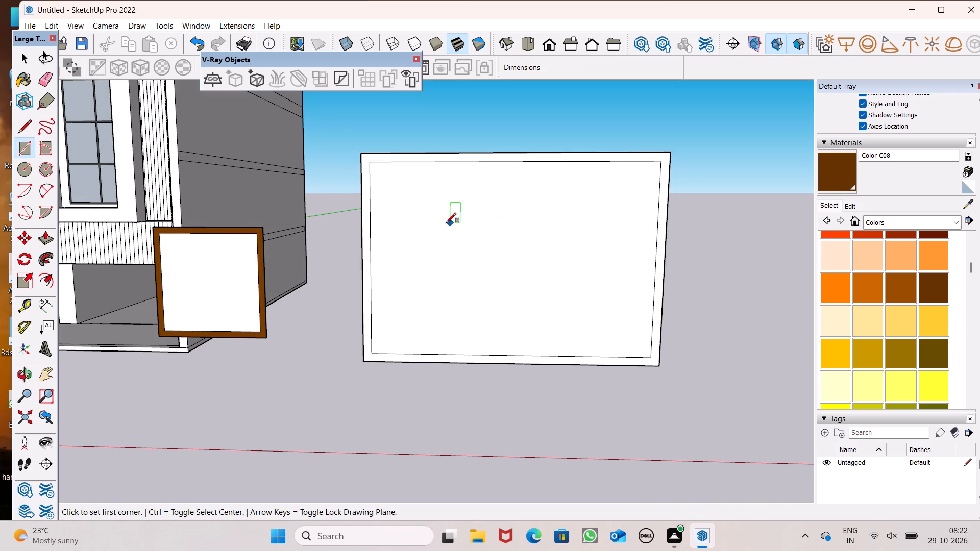
click(22, 157)
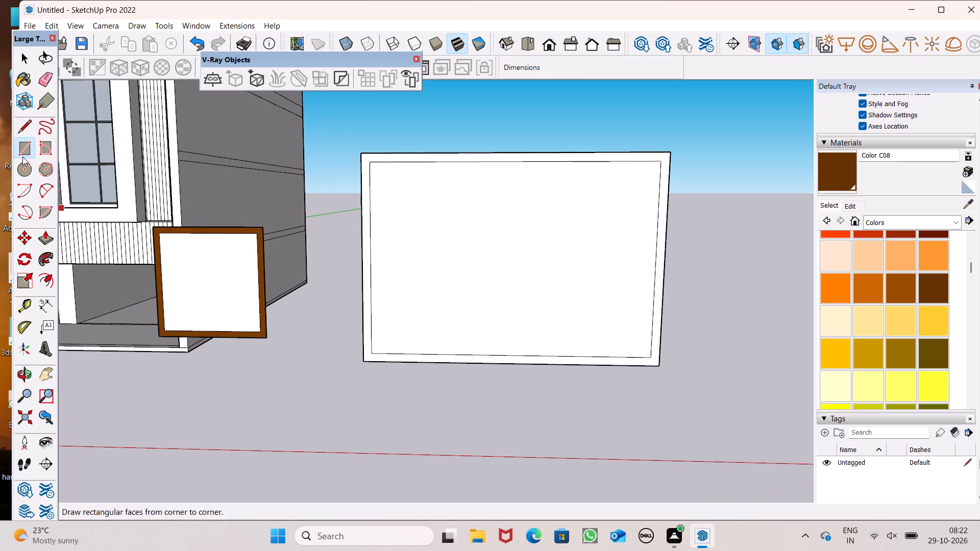
scroll(425, 223, down, 2)
middle_drag(544, 281, 485, 304)
scroll(548, 273, down, 5)
middle_drag(518, 312, 555, 305)
middle_click(525, 323)
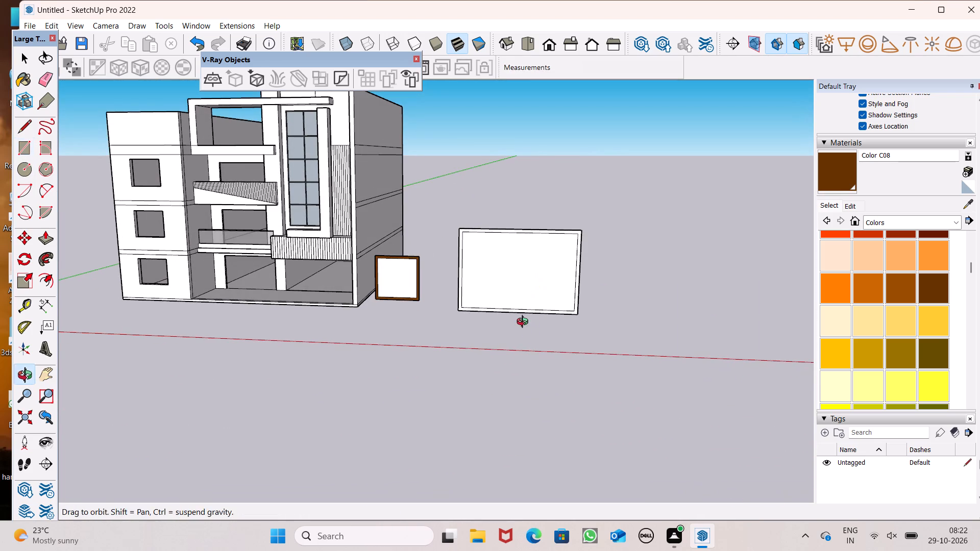
scroll(525, 318, up, 7)
scroll(516, 267, down, 2)
scroll(512, 229, up, 4)
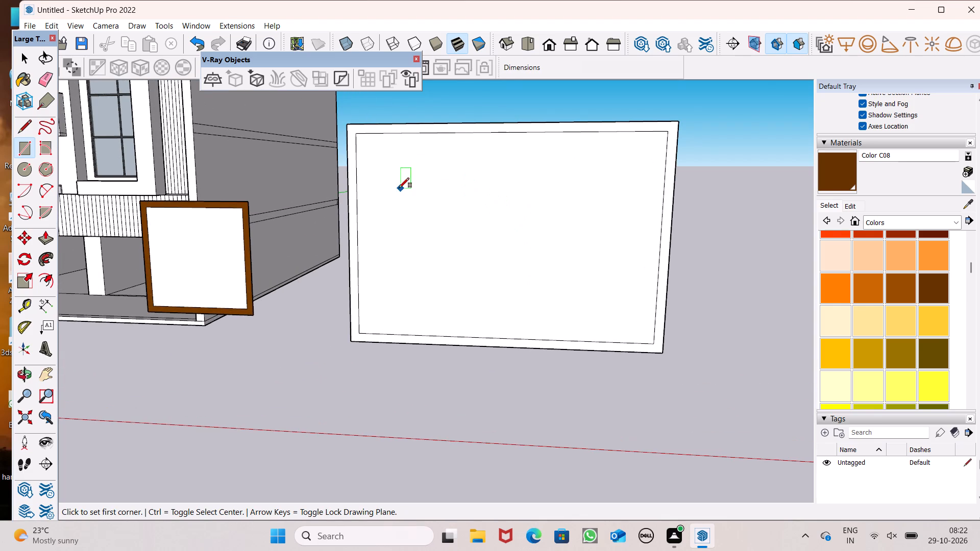
scroll(430, 181, down, 1)
middle_drag(490, 203, 510, 174)
scroll(482, 200, down, 4)
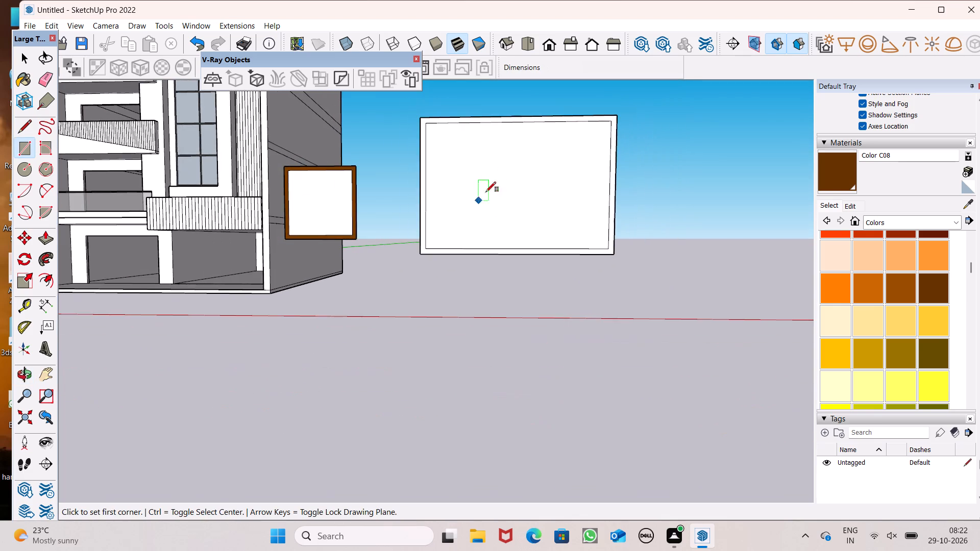
scroll(528, 133, up, 2)
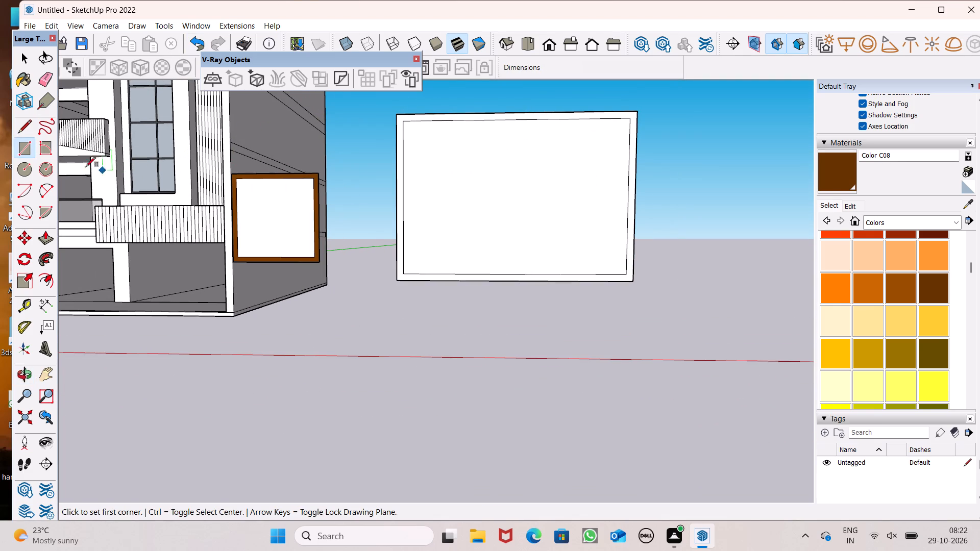
Draw a vertical line about 12' 9 1/2" long across the large panel's inner face, slightly over a quarter of the way from its house-side edge.
click(24, 119)
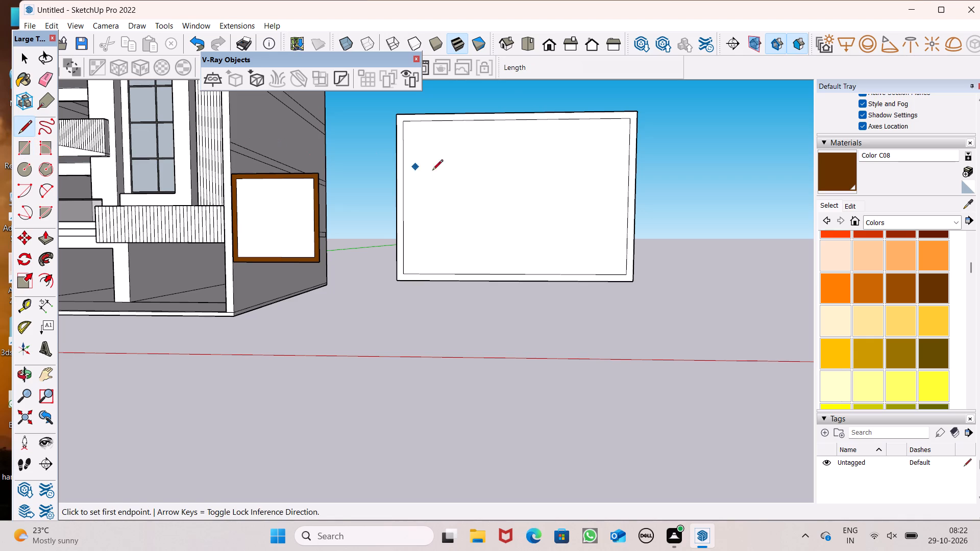
scroll(599, 275, down, 1)
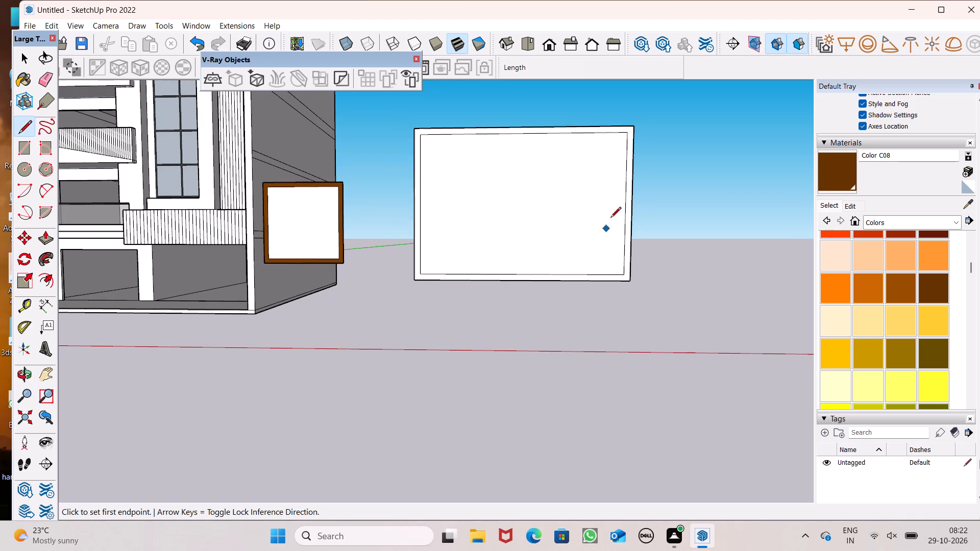
scroll(635, 149, up, 2)
scroll(495, 134, up, 2)
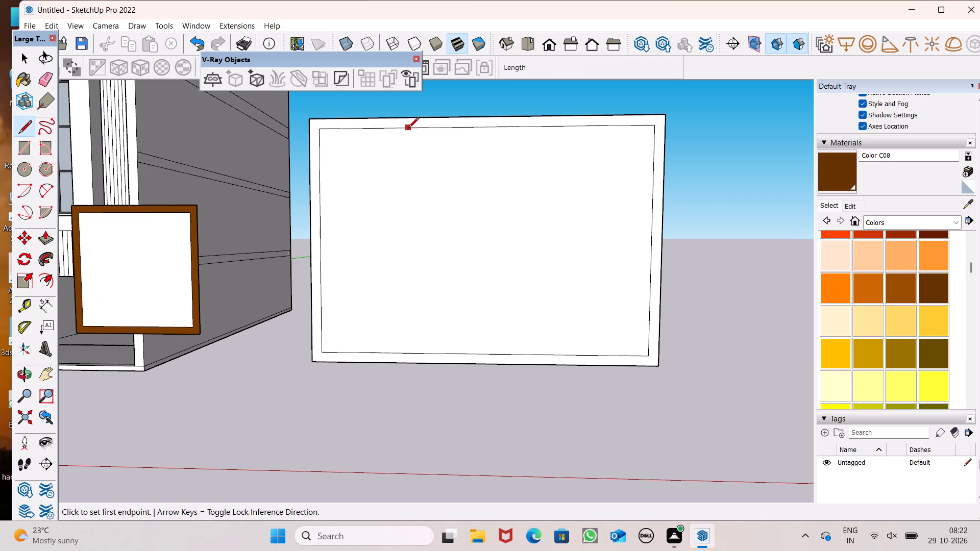
click(409, 129)
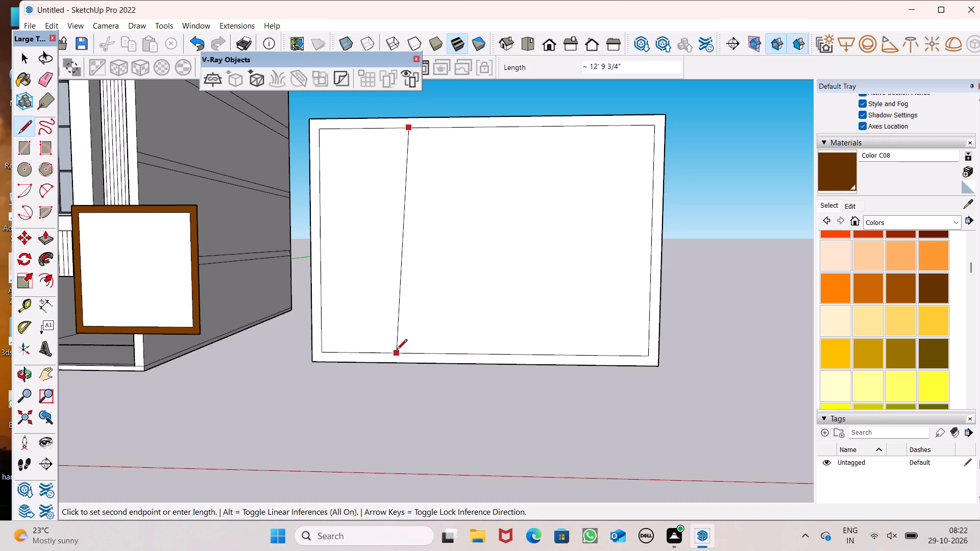
click(410, 356)
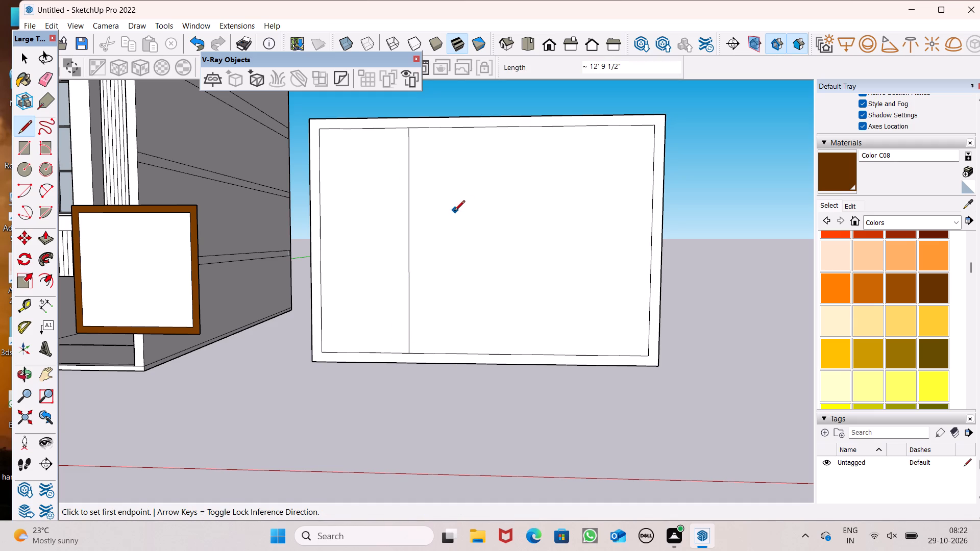
Copy the vertical dividing line about 8' 1 5/8" horizontally towards the panel's far side, splitting the inner face into three sections.
key(space)
click(409, 319)
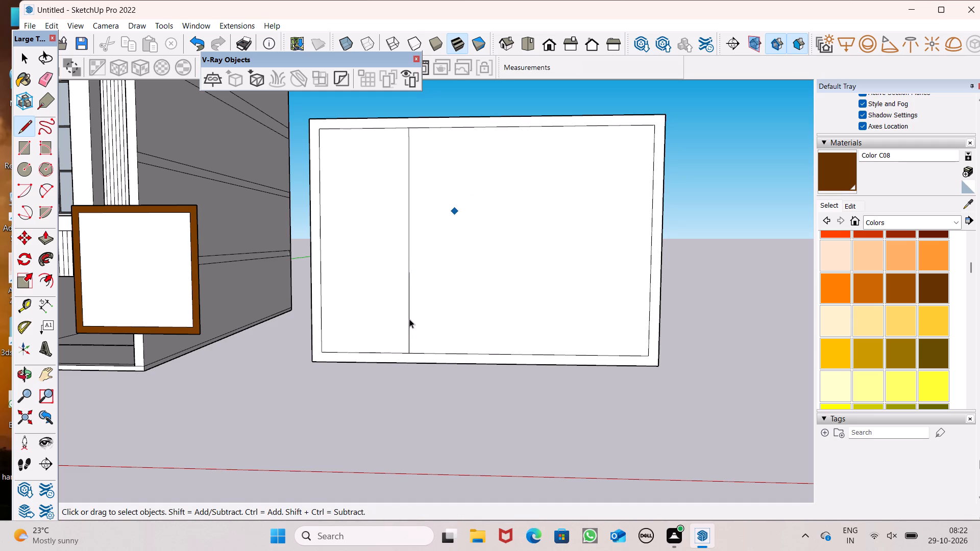
key(m)
key(Return)
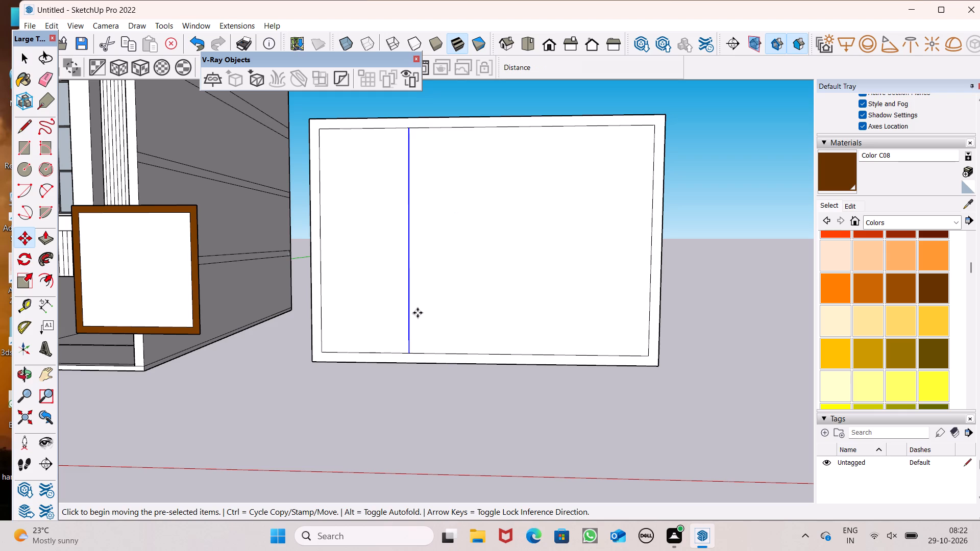
drag(411, 322, 509, 321)
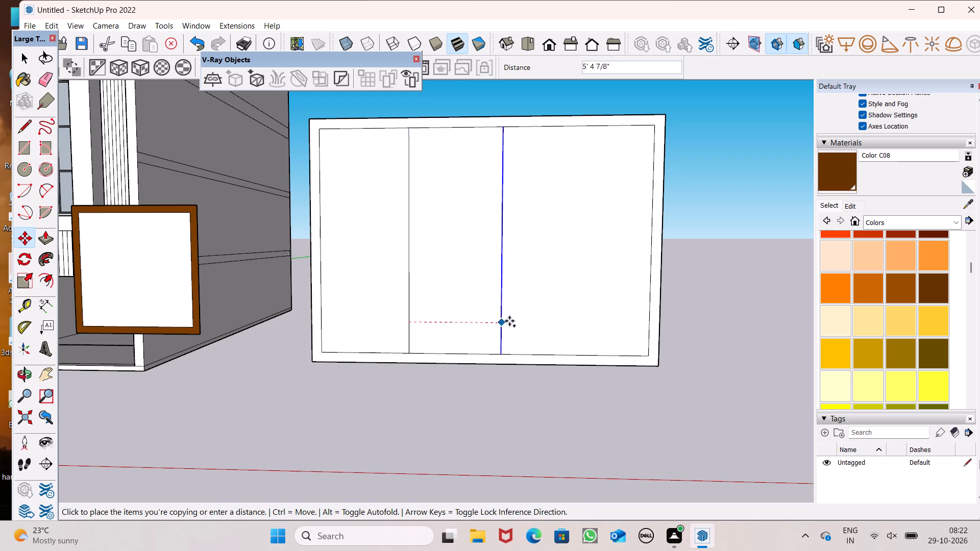
drag(509, 321, 542, 322)
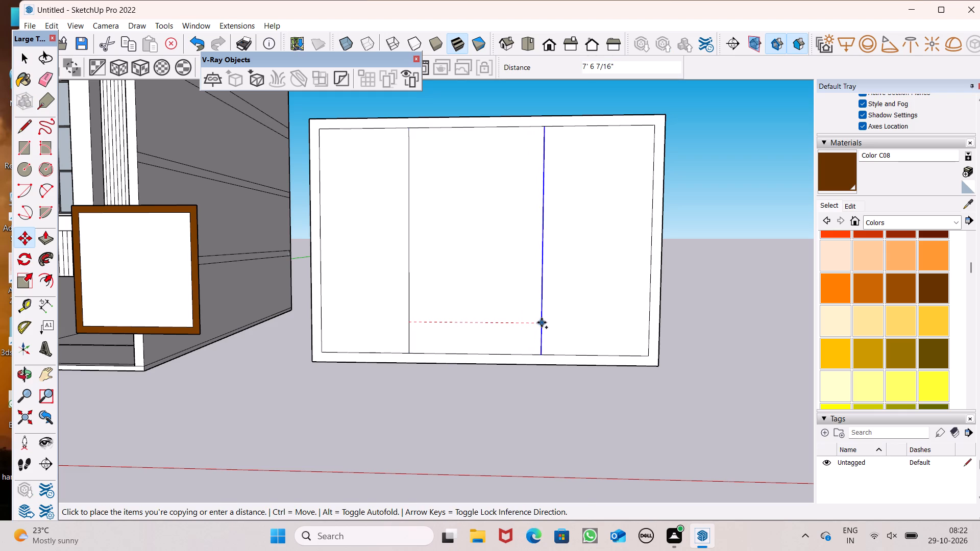
drag(542, 322, 550, 327)
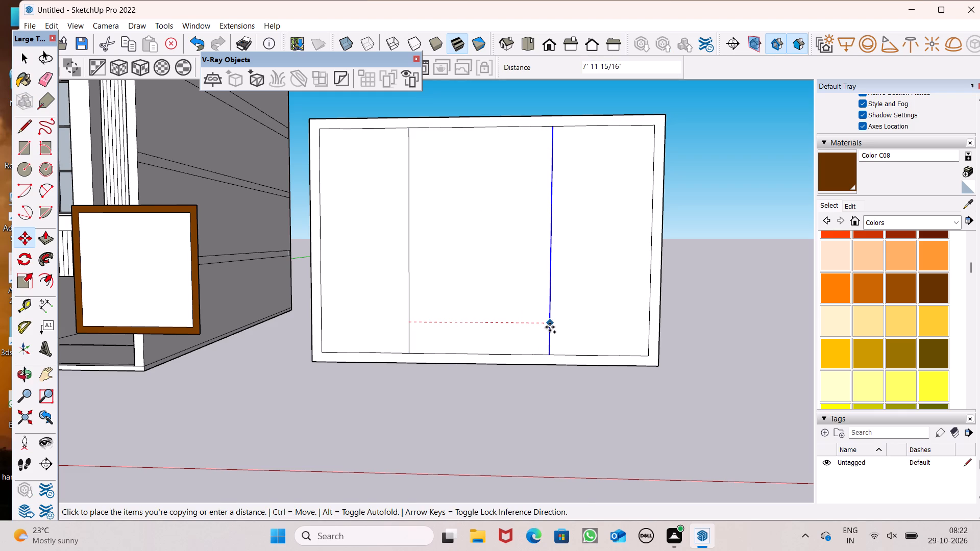
drag(550, 327, 552, 324)
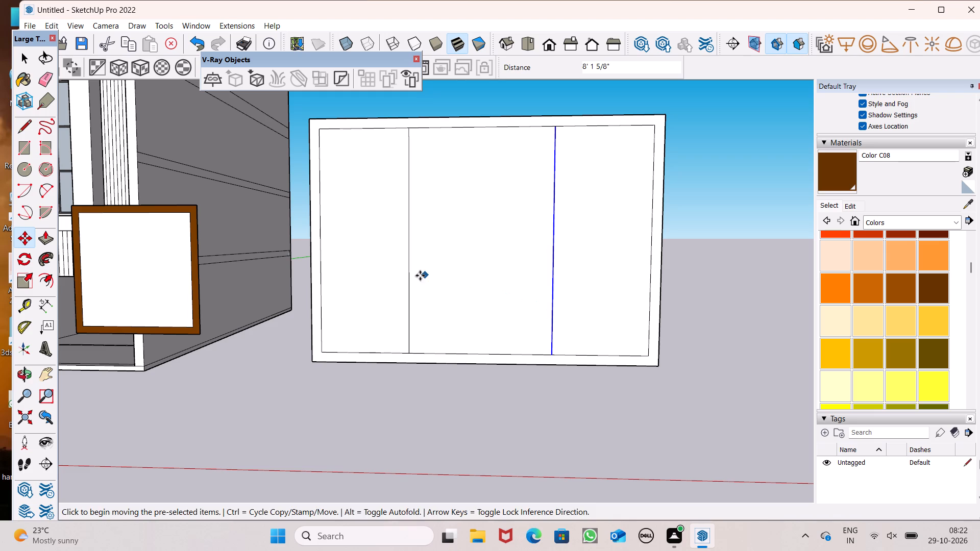
key(space)
click(752, 355)
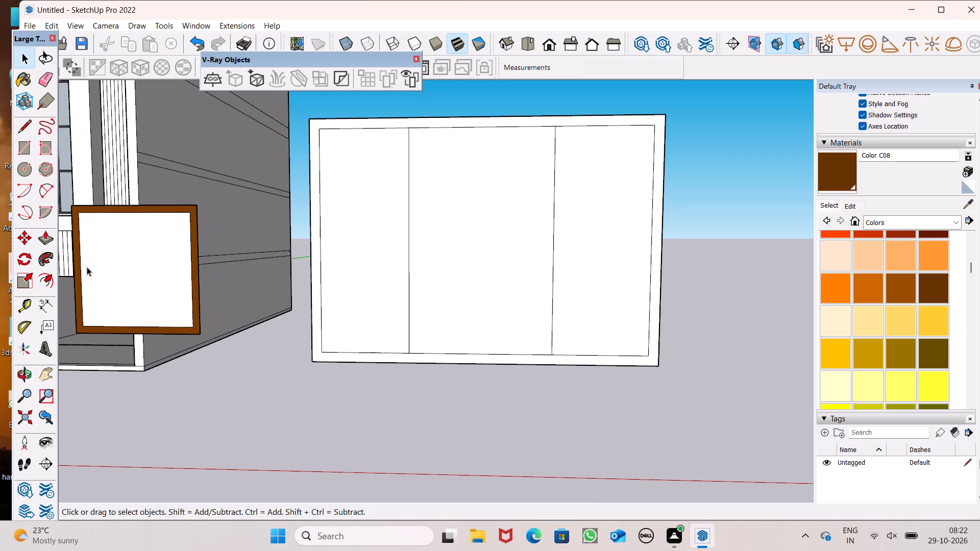
Offset the outline of the large panel's middle section inward about 4 15/16" to form an inner border.
click(37, 280)
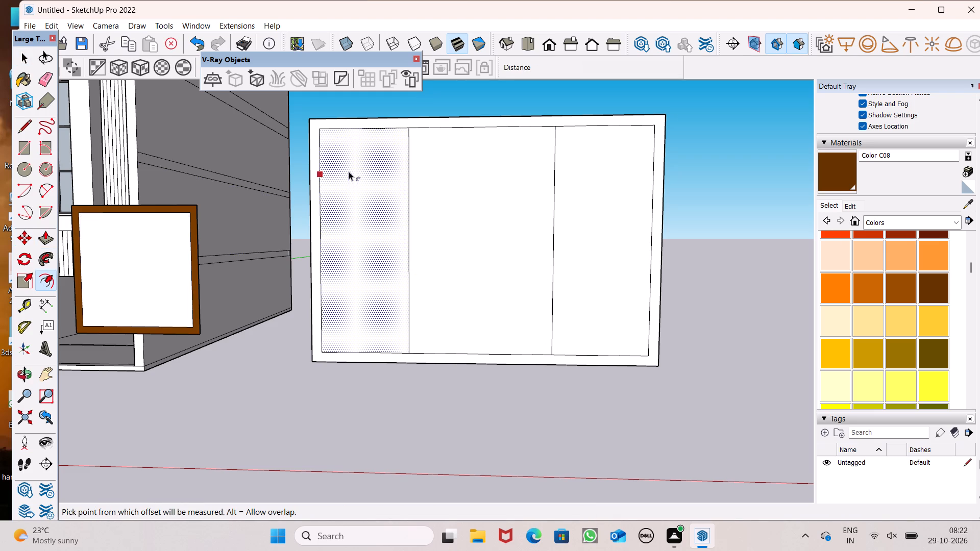
scroll(438, 133, up, 1)
click(440, 133)
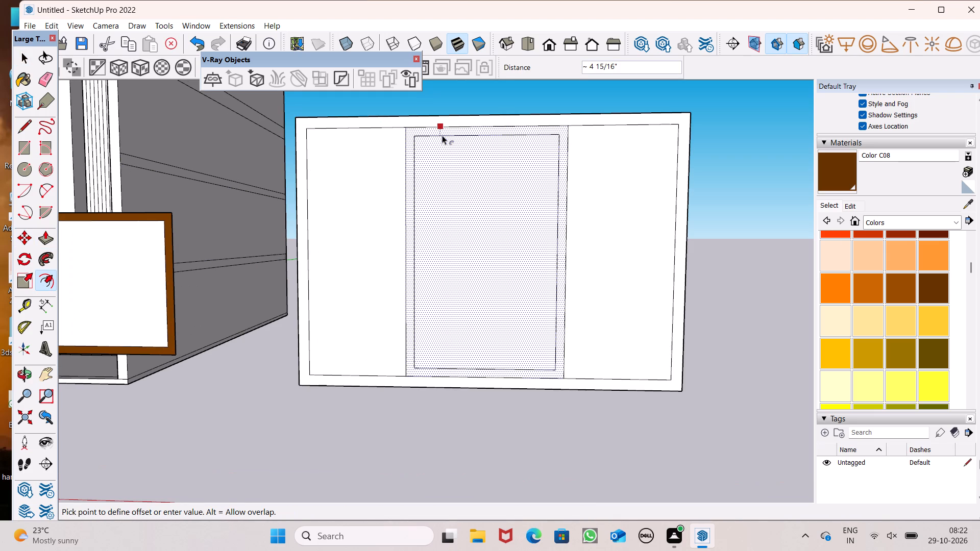
key(space)
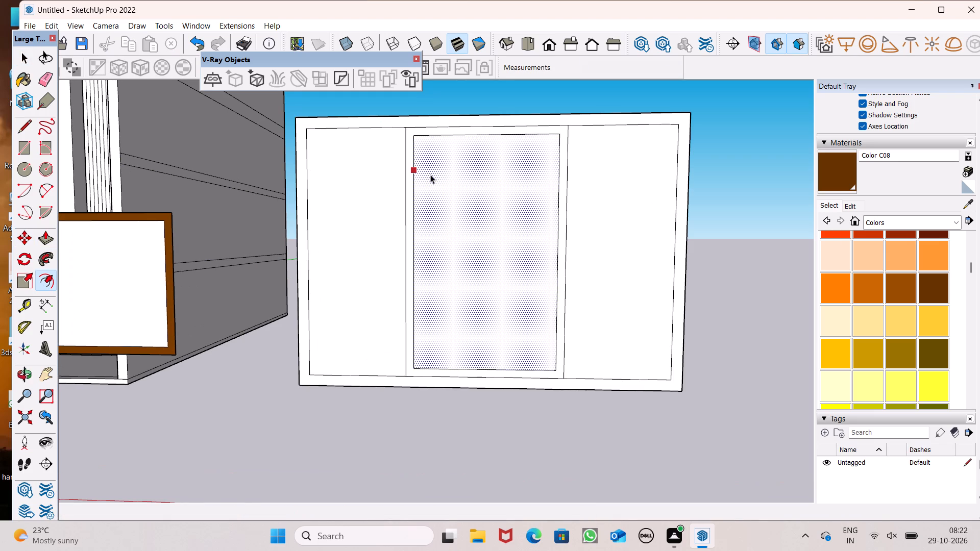
key(space)
click(420, 95)
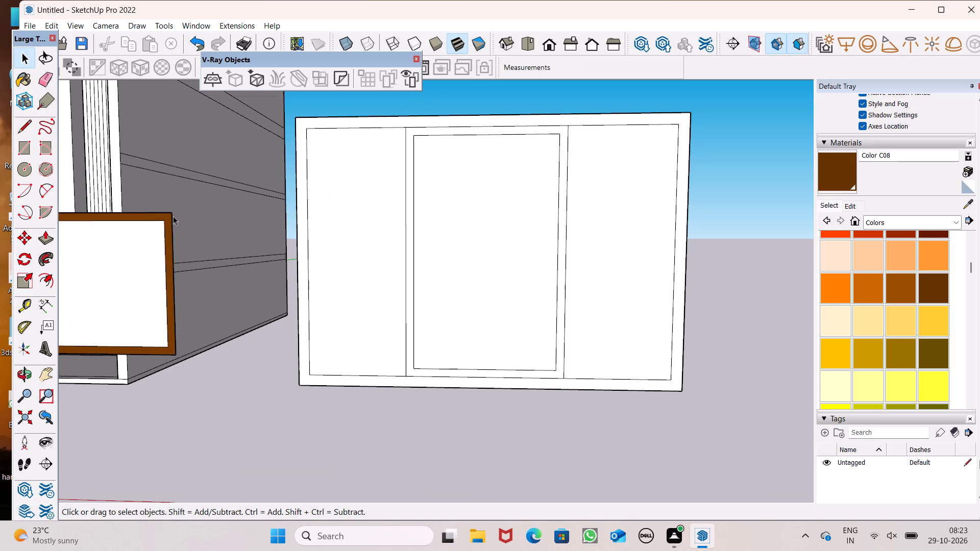
Draw a vertical handle rectangle about 2' 11 3/4" by 5 1/8" inside the middle door section, beside its house-side border.
click(23, 145)
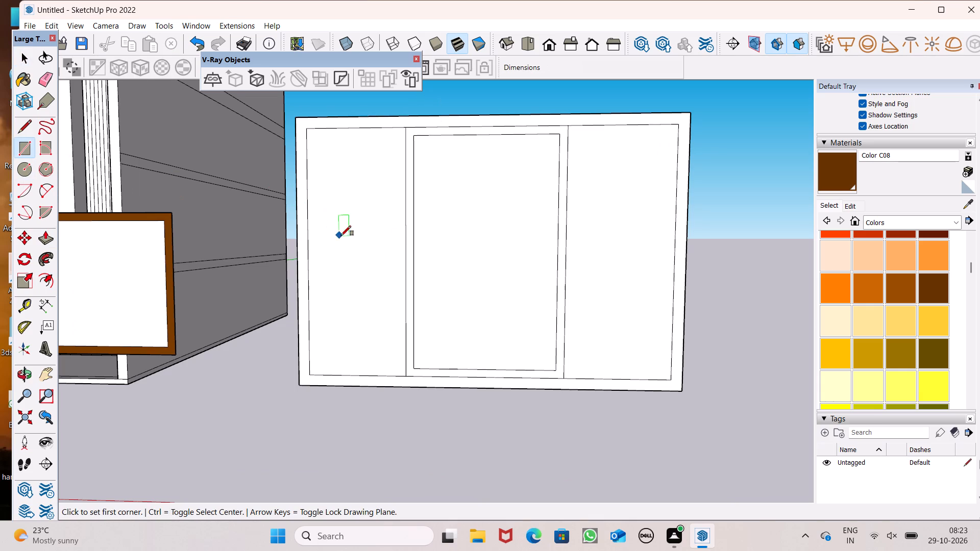
scroll(438, 251, up, 2)
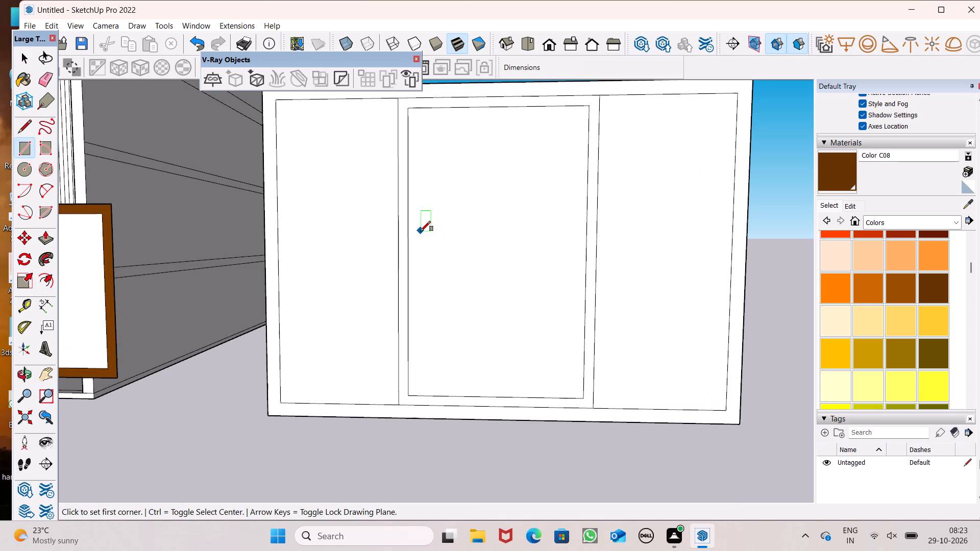
click(421, 231)
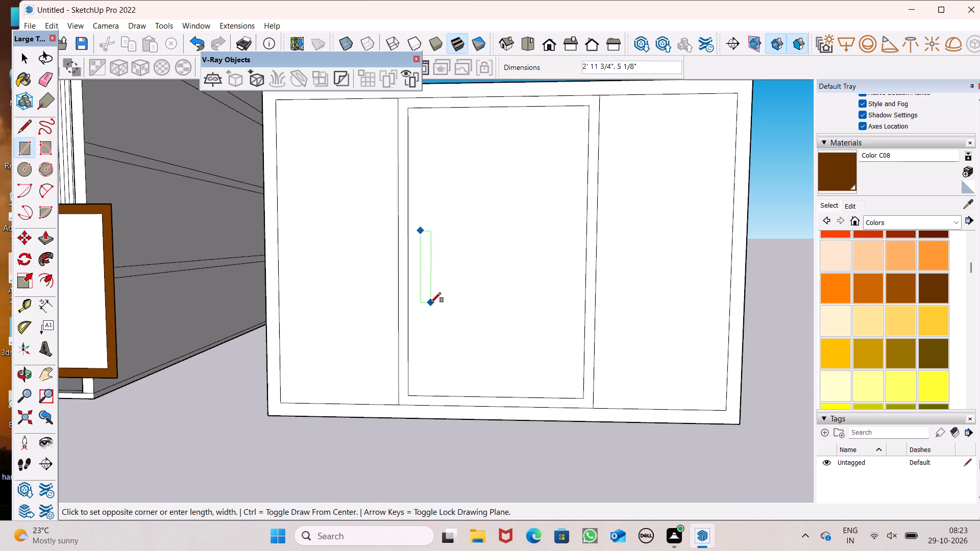
click(431, 303)
key(space)
Paint the front of the large panel's outer frame and the middle door's border with the brown Color C08.
scroll(346, 238, down, 1)
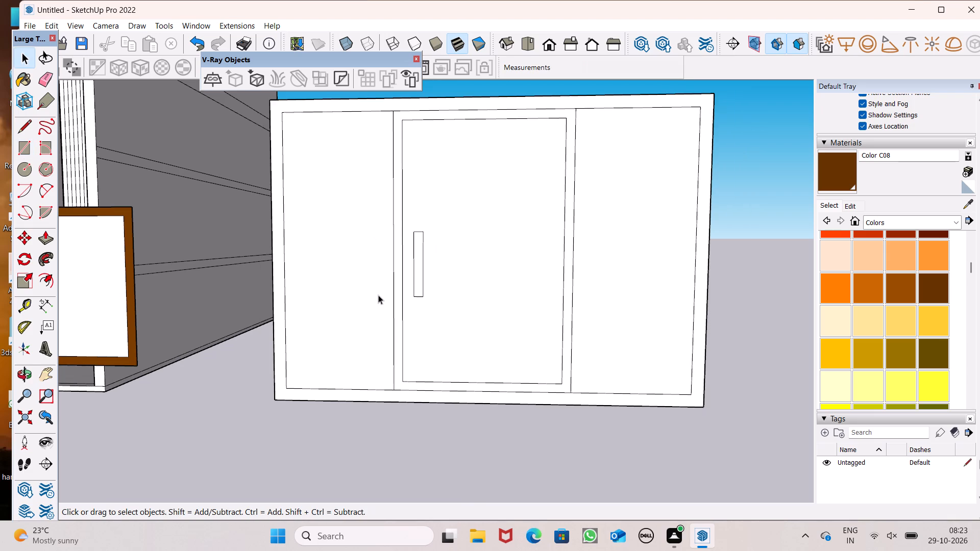
middle_click(378, 294)
scroll(379, 284, down, 1)
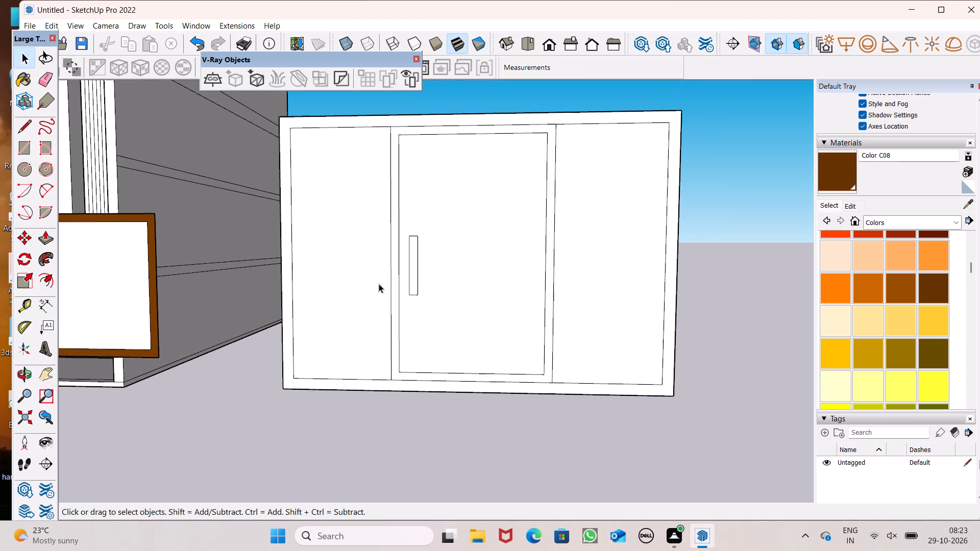
scroll(379, 284, down, 1)
scroll(443, 287, down, 1)
middle_drag(491, 350, 470, 376)
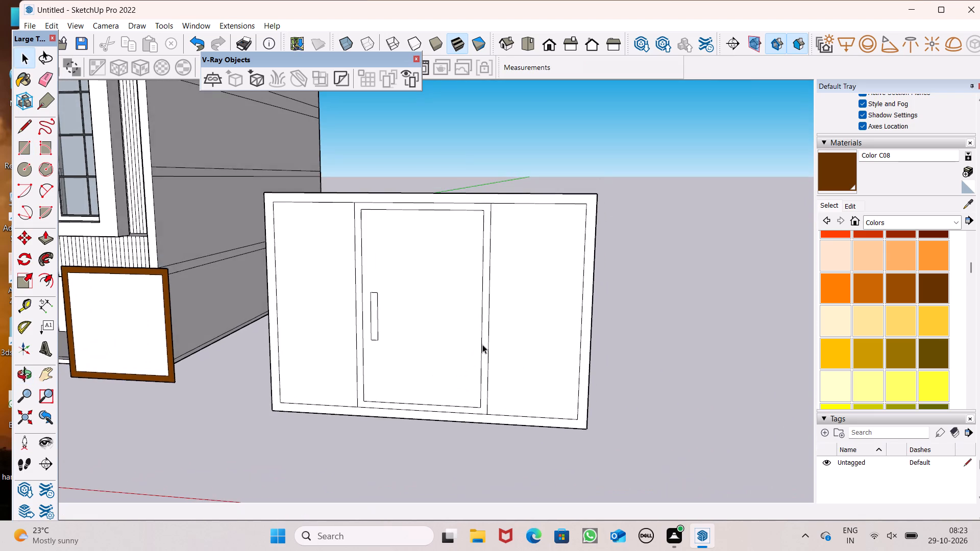
scroll(482, 341, down, 2)
middle_drag(435, 409, 469, 398)
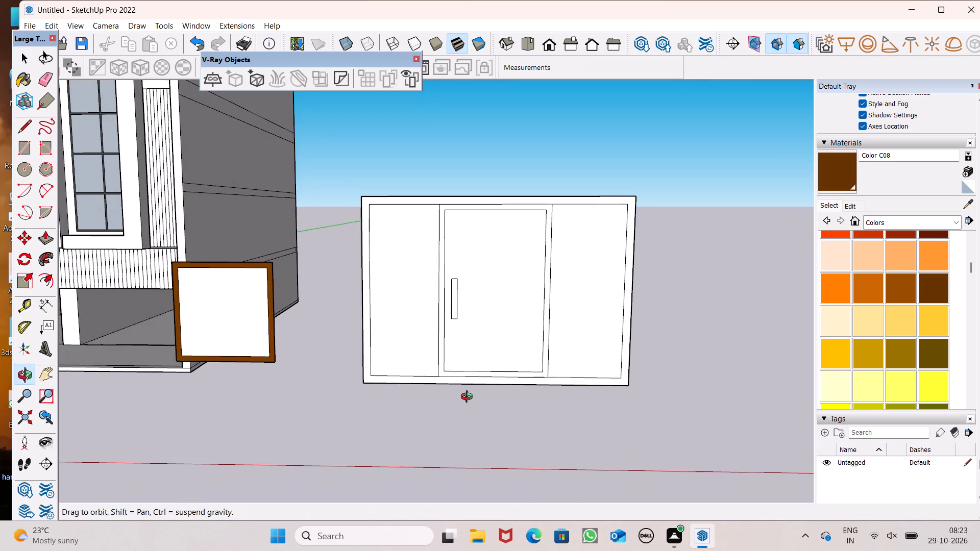
middle_drag(469, 398, 464, 400)
scroll(482, 371, down, 1)
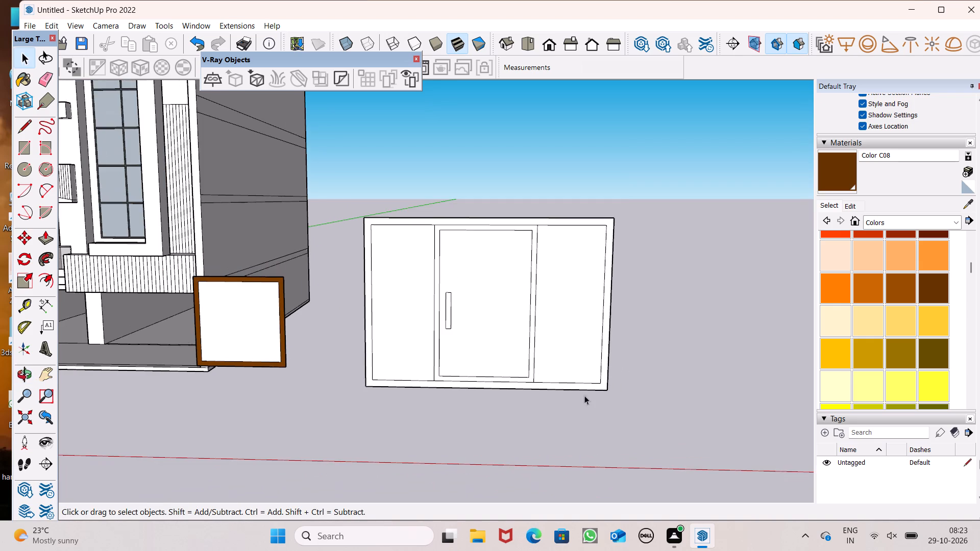
scroll(595, 400, up, 1)
scroll(595, 399, down, 1)
middle_click(600, 386)
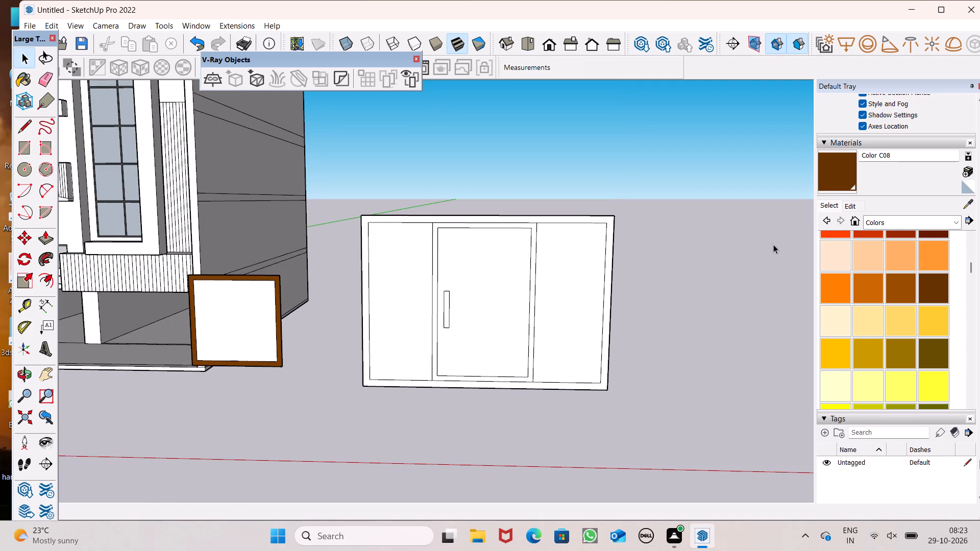
click(842, 163)
scroll(668, 207, up, 5)
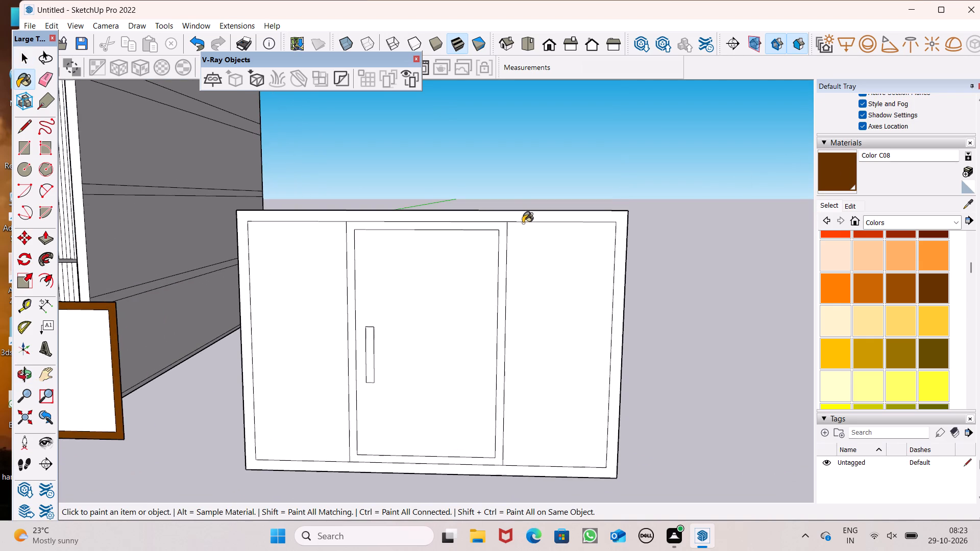
click(521, 215)
scroll(524, 260, up, 3)
click(489, 216)
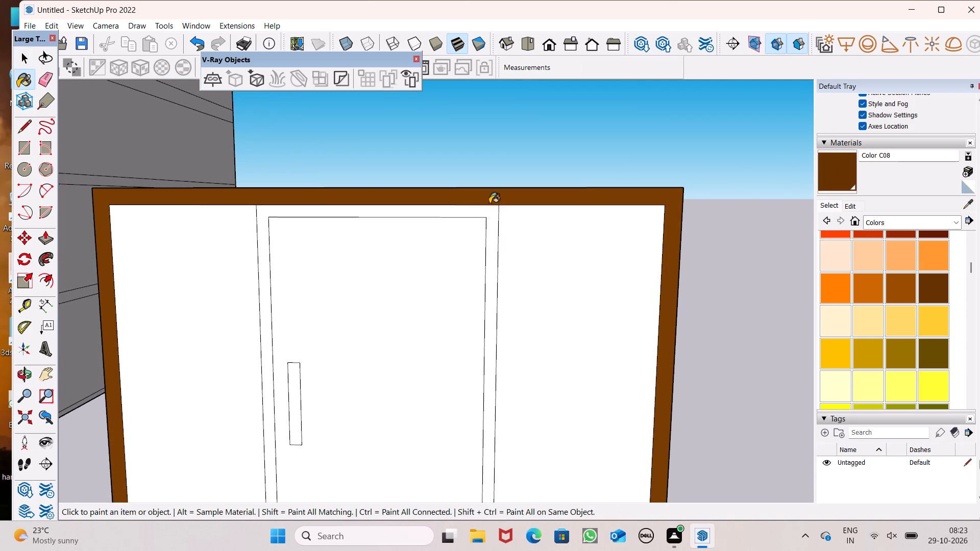
Paint the back of the large panel's outer frame and the middle door's border with the same brown Color C08.
scroll(495, 168, down, 11)
middle_drag(542, 242, 0, 375)
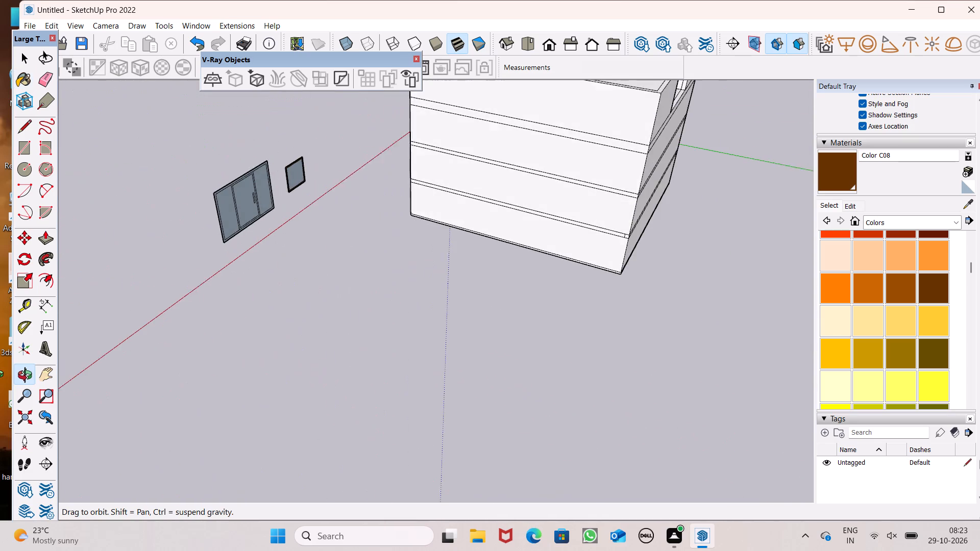
middle_drag(0, 375, 0, 369)
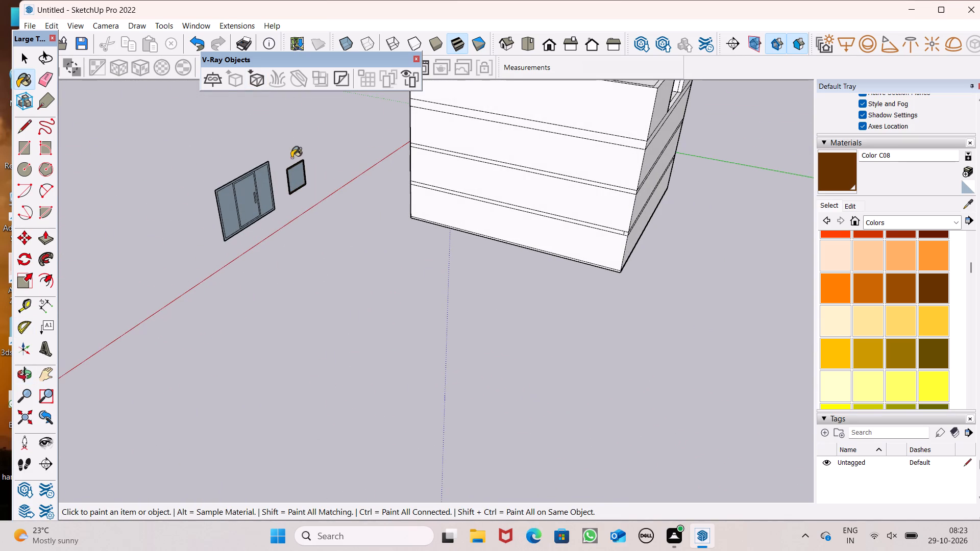
scroll(222, 207, up, 14)
scroll(263, 149, up, 7)
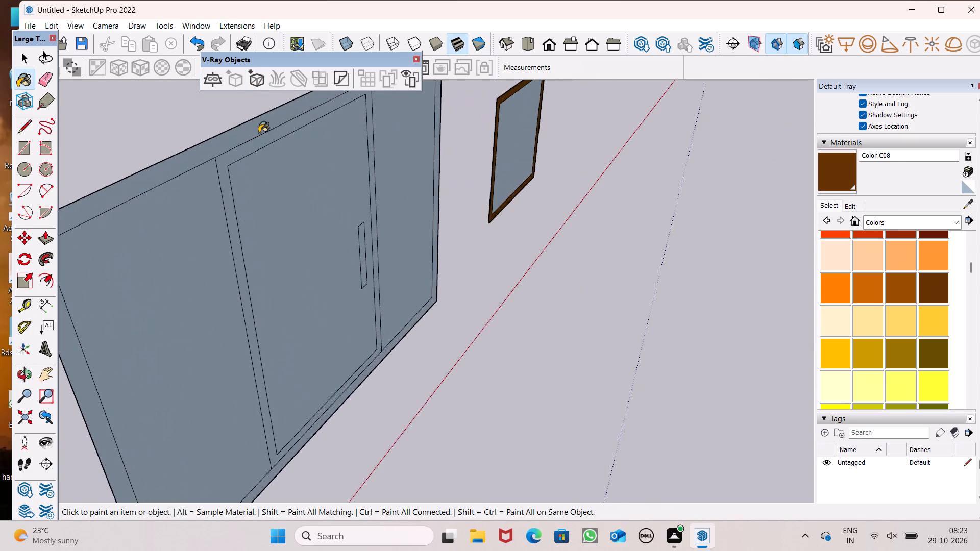
scroll(259, 133, up, 4)
click(259, 133)
click(256, 147)
Paint the door handle rectangle with Metal Corrugated Shiny from the Metal materials.
scroll(242, 134, down, 9)
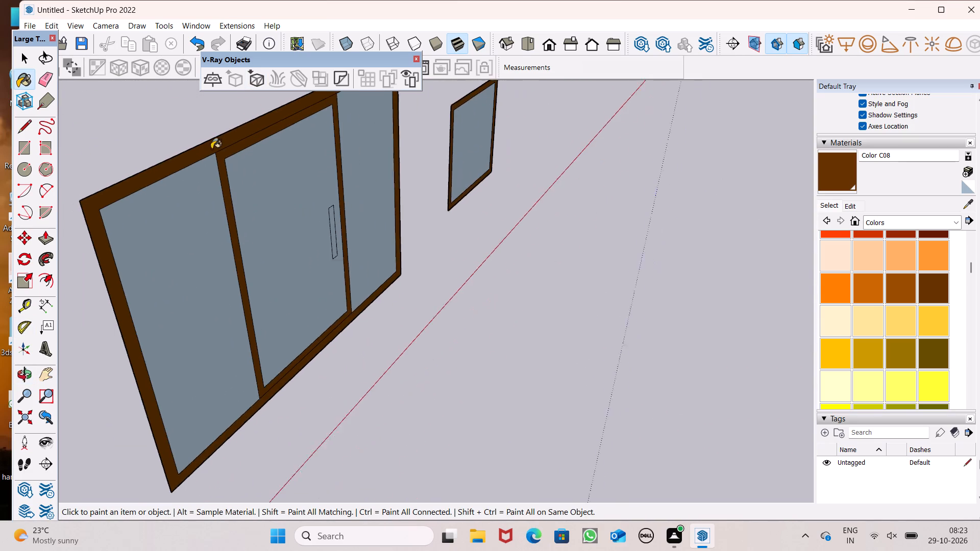
scroll(211, 149, down, 1)
middle_drag(121, 229, 610, 201)
scroll(603, 194, down, 2)
middle_drag(480, 353, 548, 355)
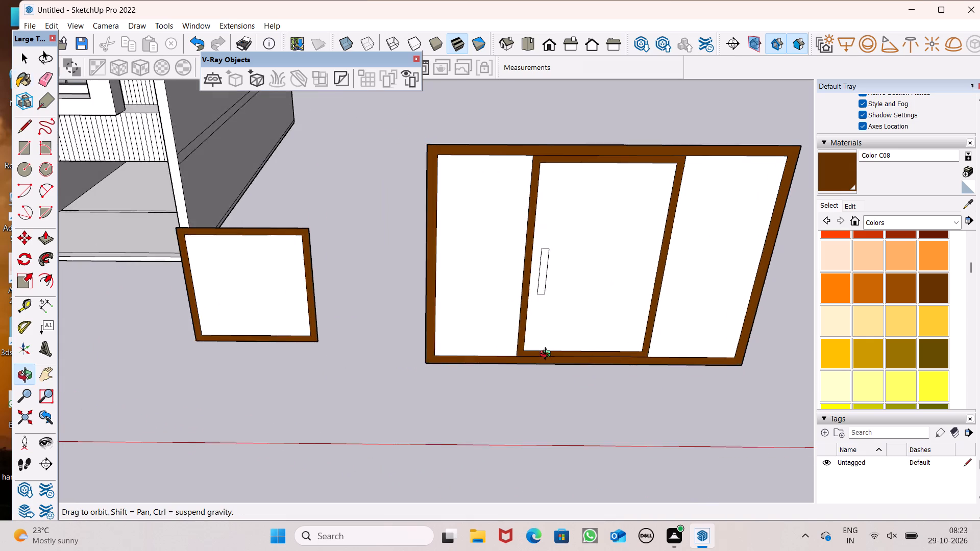
middle_drag(548, 355, 533, 346)
scroll(385, 345, down, 3)
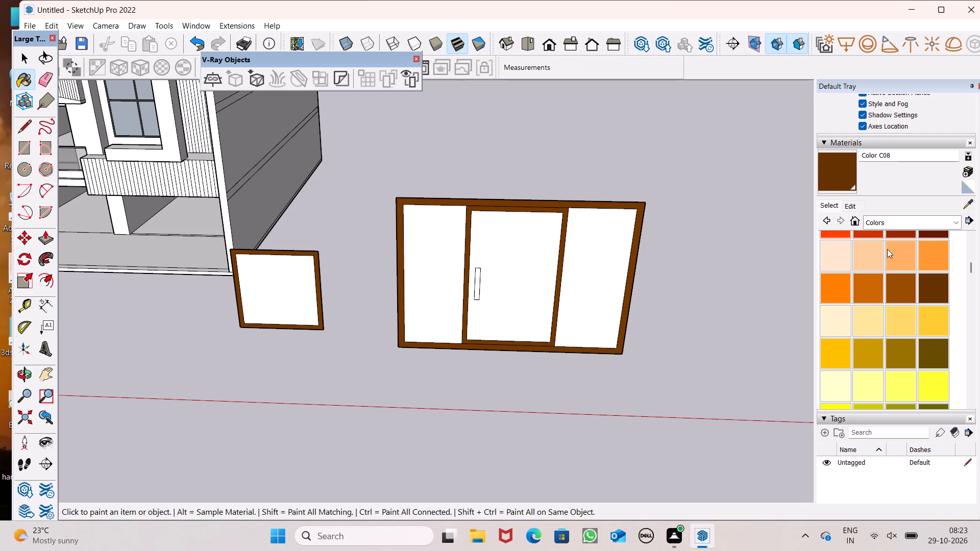
click(899, 221)
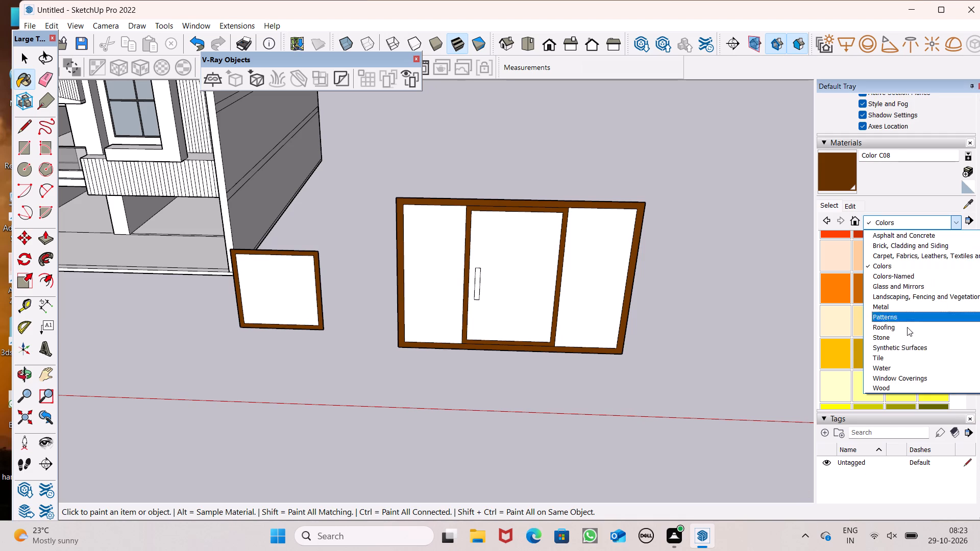
click(906, 308)
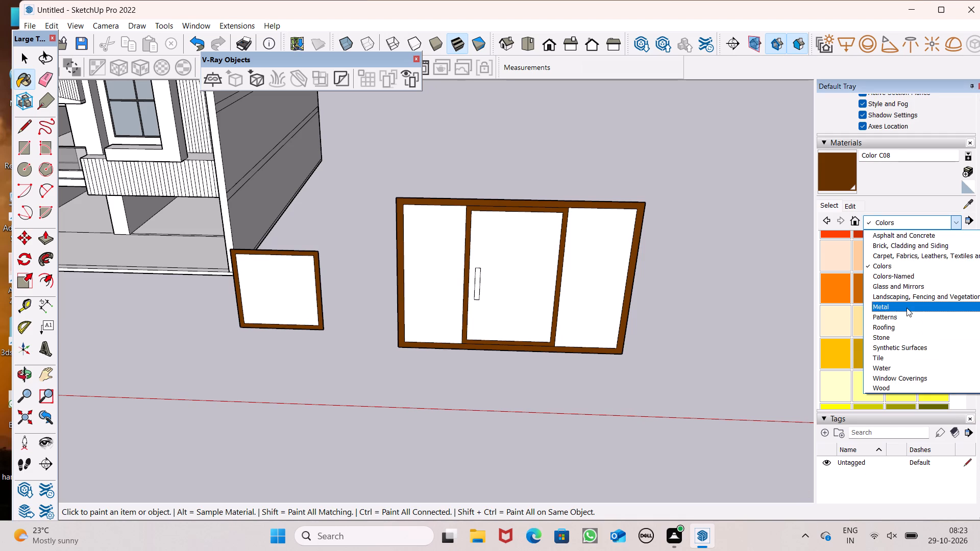
click(903, 256)
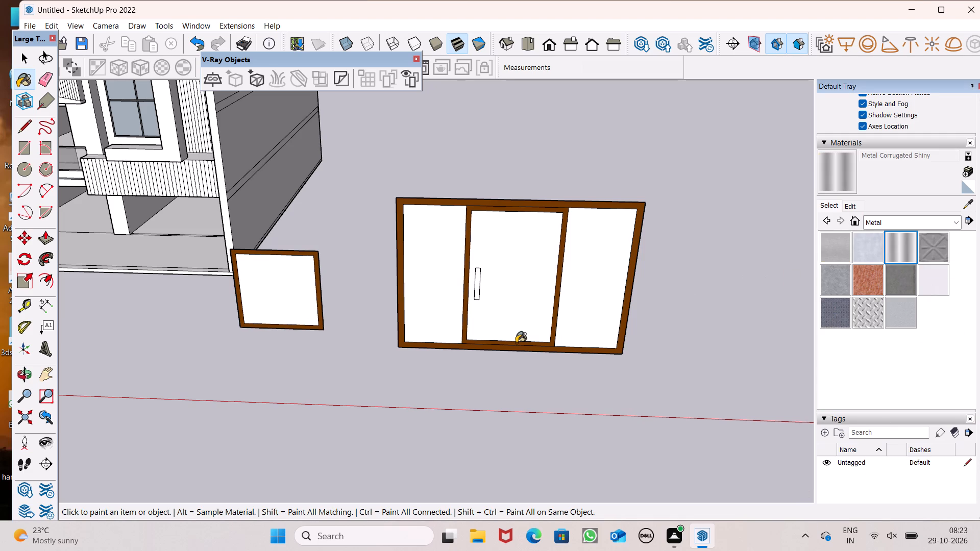
scroll(464, 352, up, 6)
scroll(481, 286, up, 8)
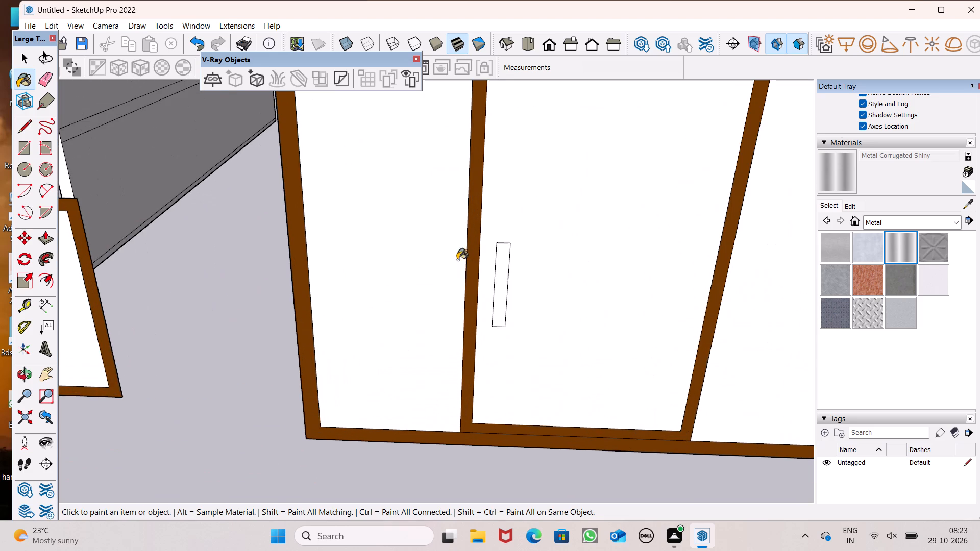
scroll(529, 257, up, 5)
click(506, 275)
Push/Pull the metal handle face outward about 3 13/16" from the door.
scroll(478, 274, down, 7)
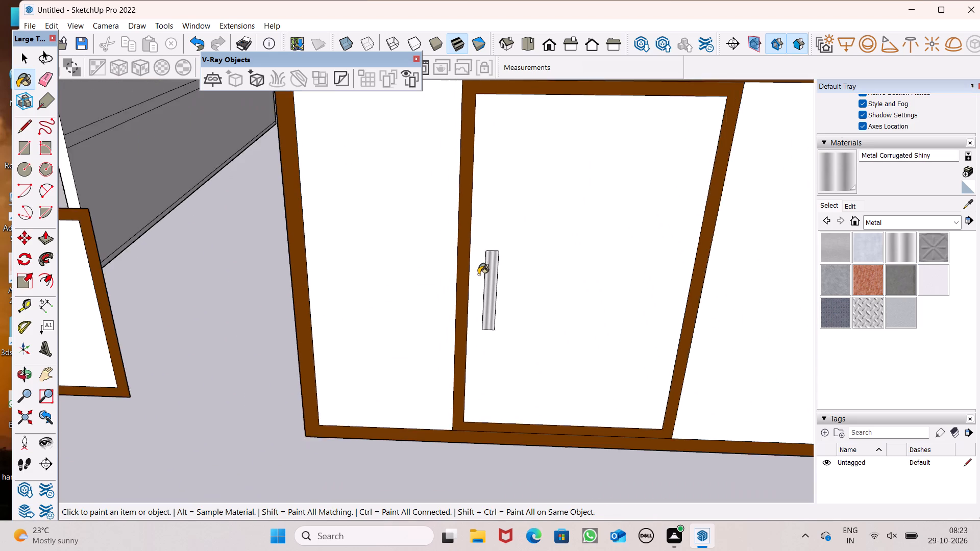
key(space)
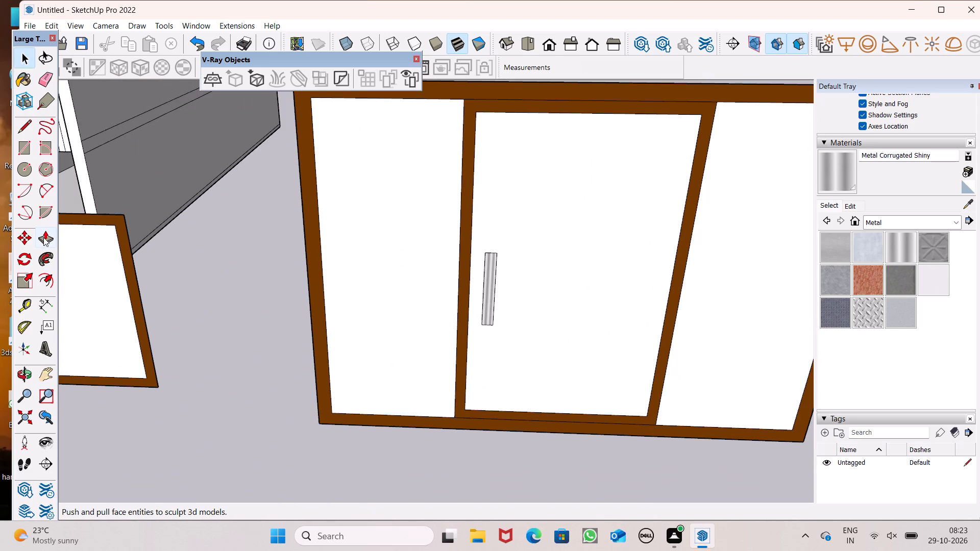
click(46, 236)
scroll(616, 349, down, 1)
middle_drag(616, 350, 624, 411)
scroll(446, 321, up, 2)
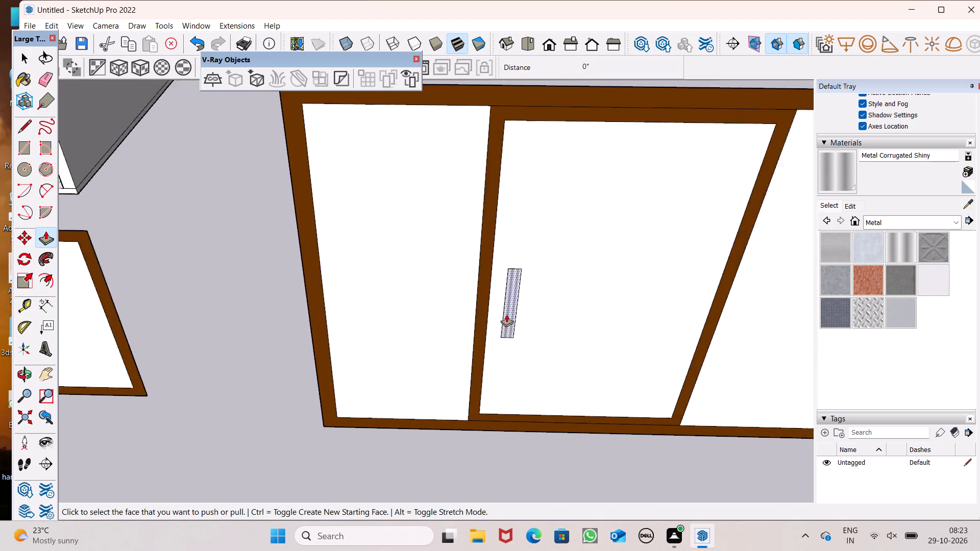
scroll(506, 314, up, 4)
drag(509, 315, 512, 324)
Push/Pull the middle door's brown border outward about 4 13/16".
scroll(494, 300, down, 3)
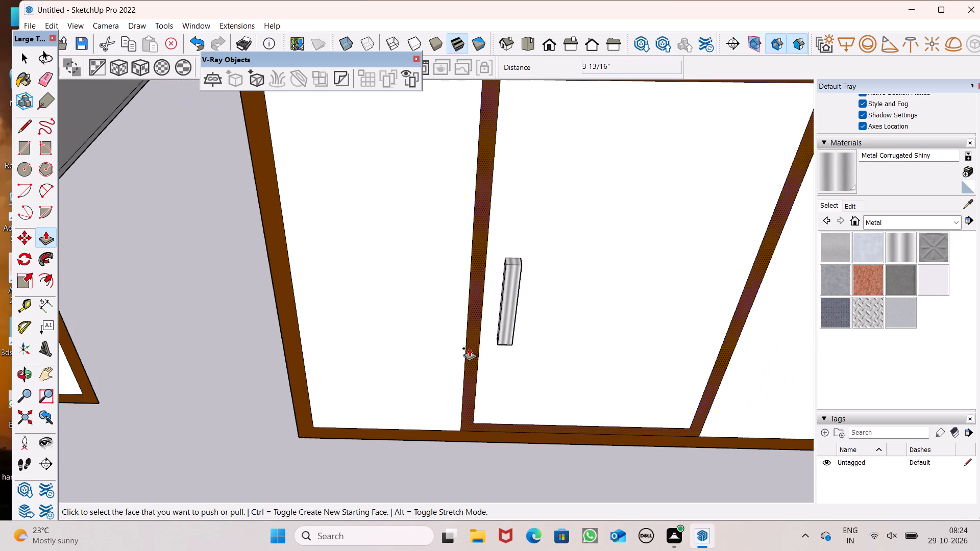
drag(469, 348, 465, 362)
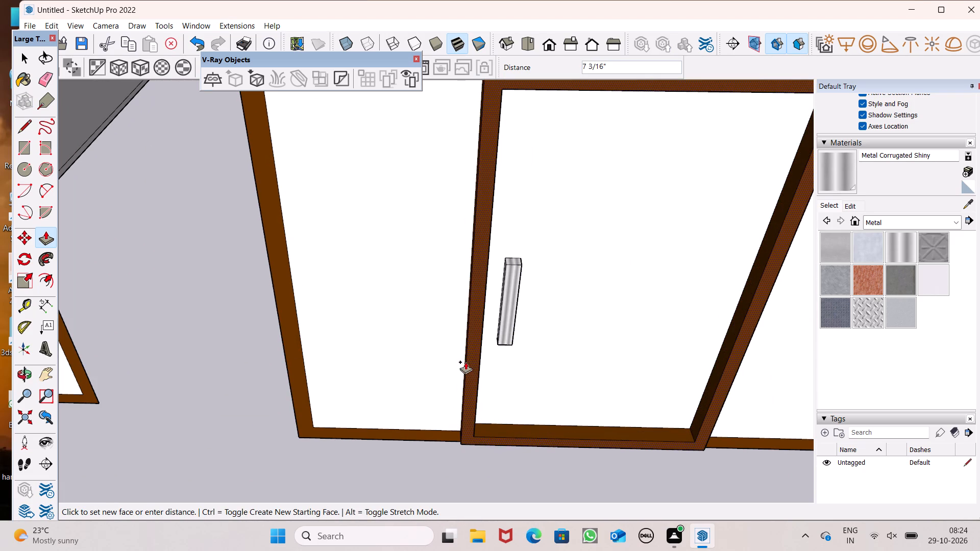
drag(465, 362, 464, 357)
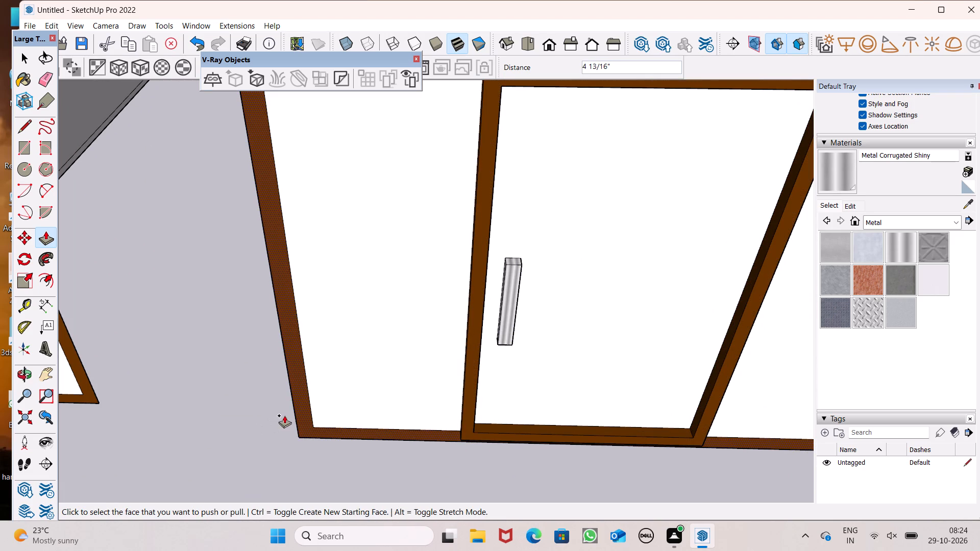
Push/Pull the large panel's brown outer frame outward about 7 1/2".
drag(298, 400, 300, 417)
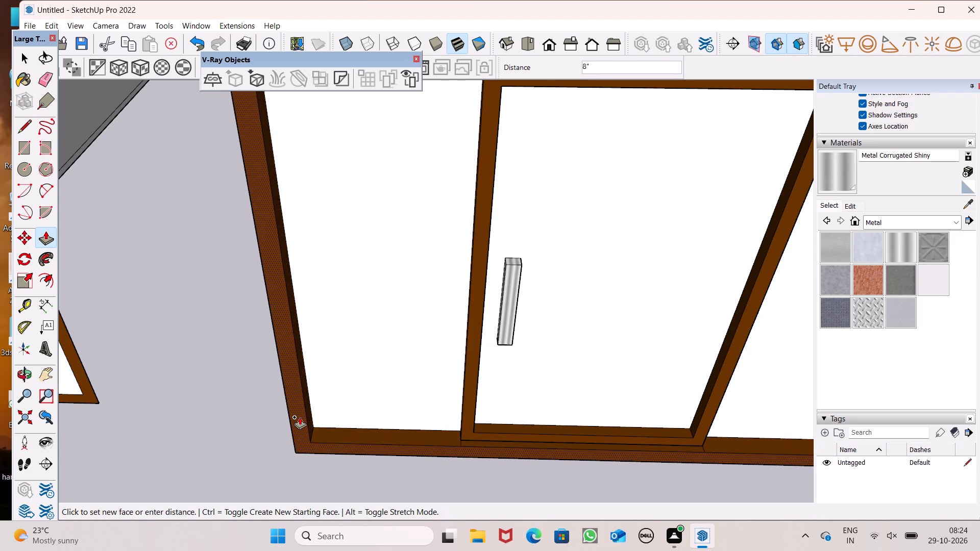
drag(300, 417, 300, 415)
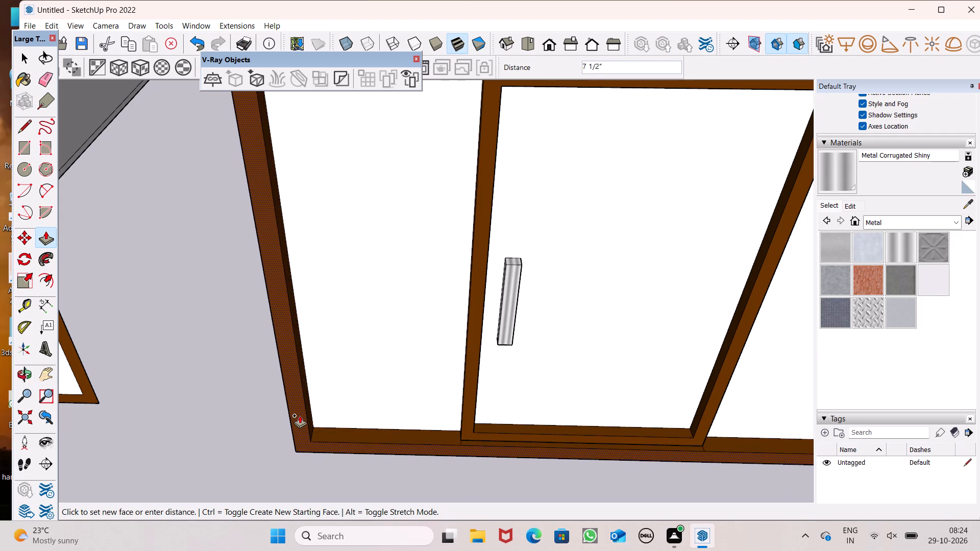
drag(300, 415, 301, 415)
Paint the large panel's two side panes and the middle door pane with Translucent Glass Gray from the Glass and Mirrors materials.
scroll(305, 390, down, 10)
middle_drag(423, 436, 0, 382)
key(space)
middle_drag(387, 342, 695, 291)
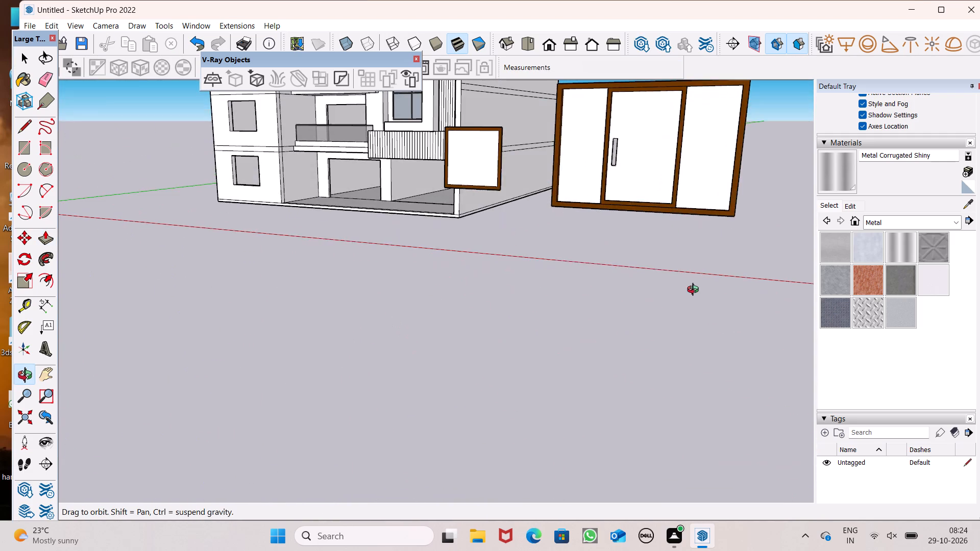
middle_drag(695, 291, 702, 349)
scroll(396, 325, down, 4)
middle_drag(496, 344, 569, 374)
scroll(569, 364, up, 1)
scroll(700, 272, up, 2)
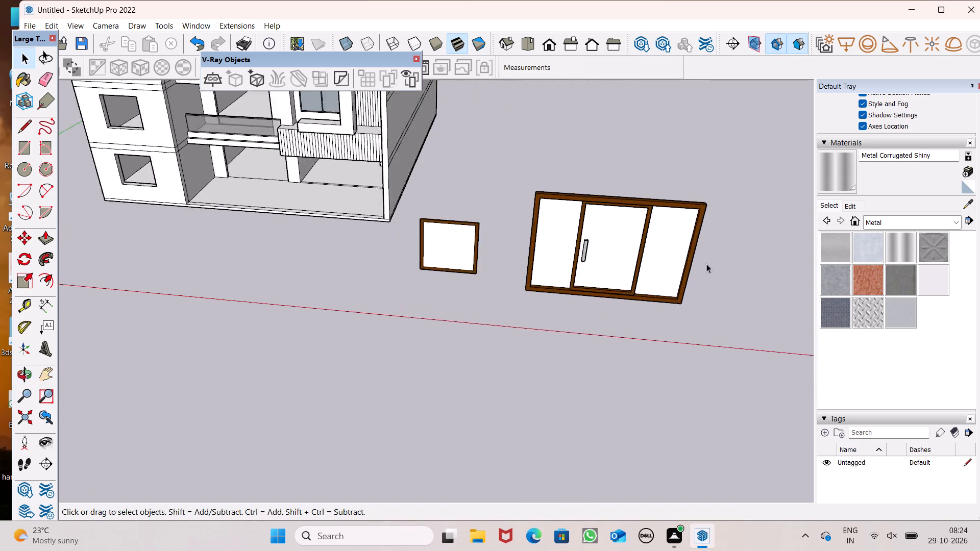
scroll(706, 264, up, 4)
click(935, 228)
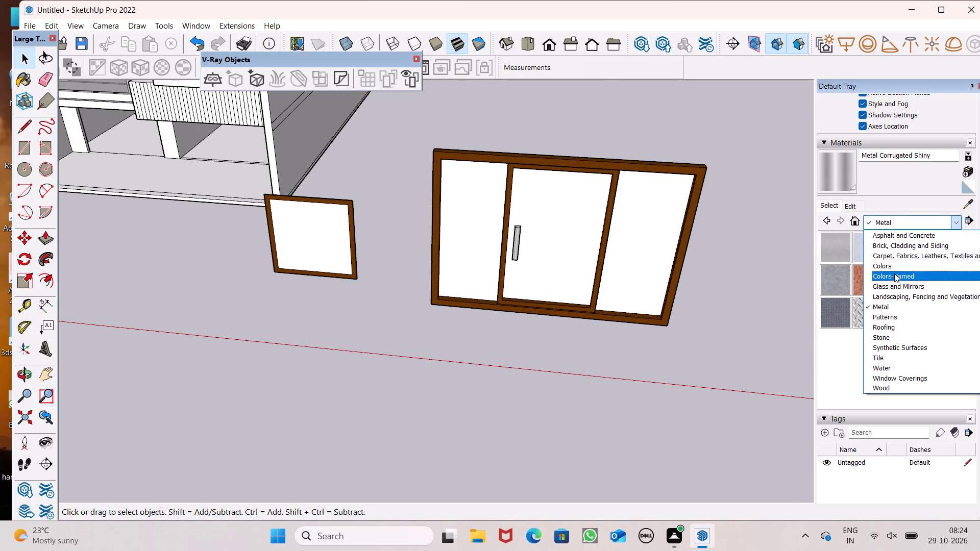
click(896, 292)
click(897, 227)
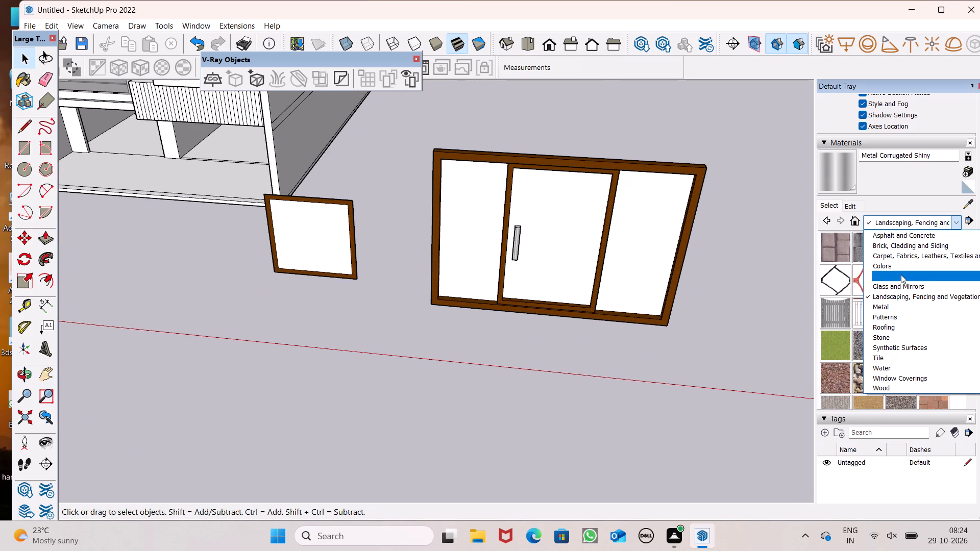
click(901, 284)
click(924, 287)
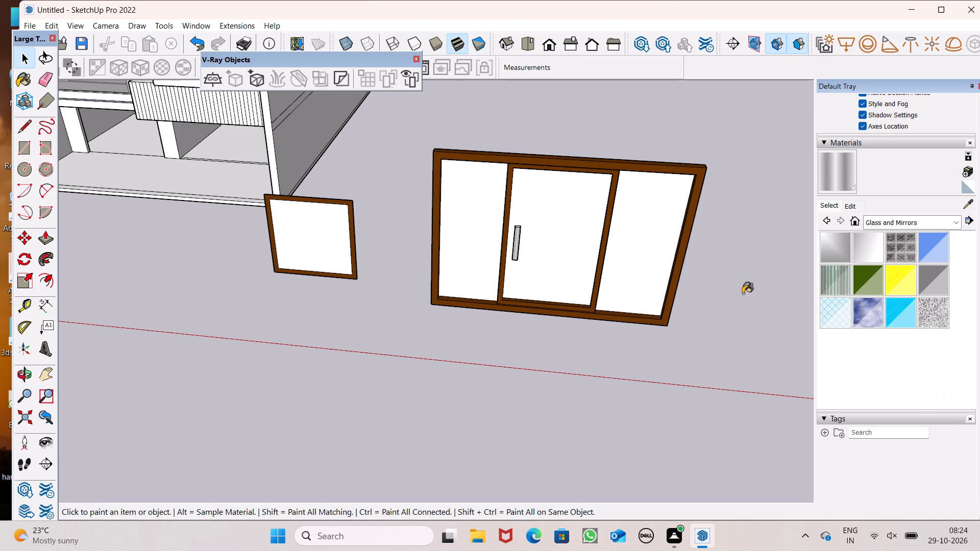
click(635, 258)
click(452, 236)
click(552, 243)
middle_drag(602, 305, 617, 241)
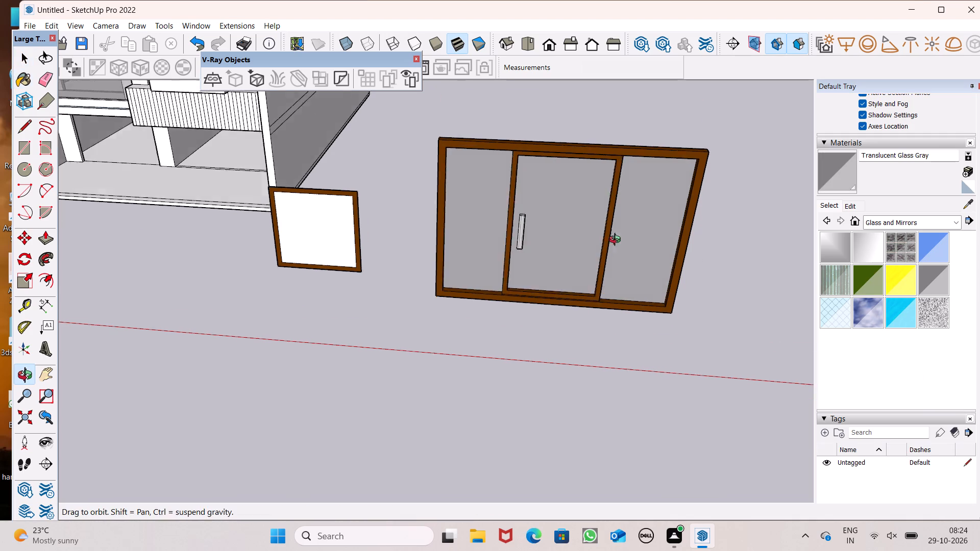
Paint the pane of the small framed panel with Translucent Glass Gray.
middle_drag(617, 241, 623, 203)
scroll(623, 203, up, 1)
scroll(551, 350, down, 5)
key(space)
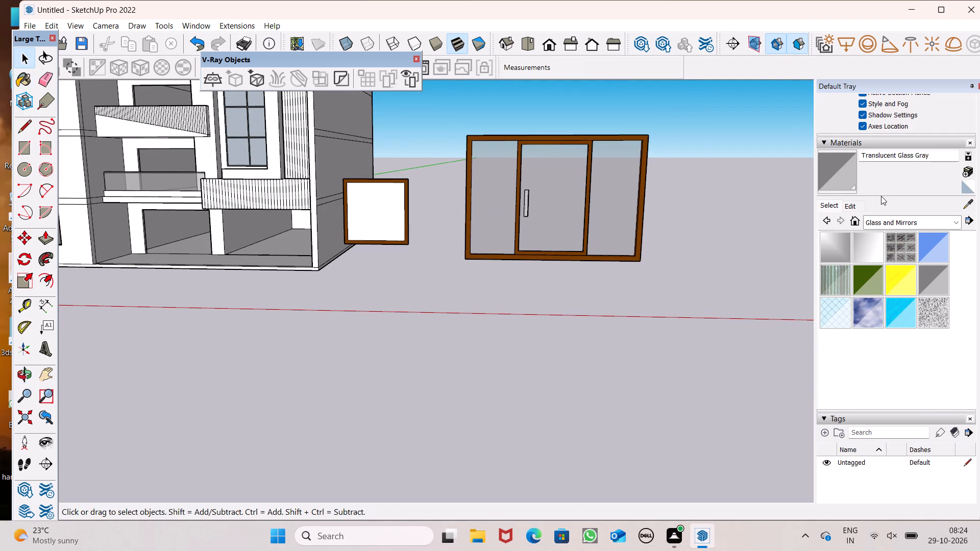
click(815, 174)
click(836, 177)
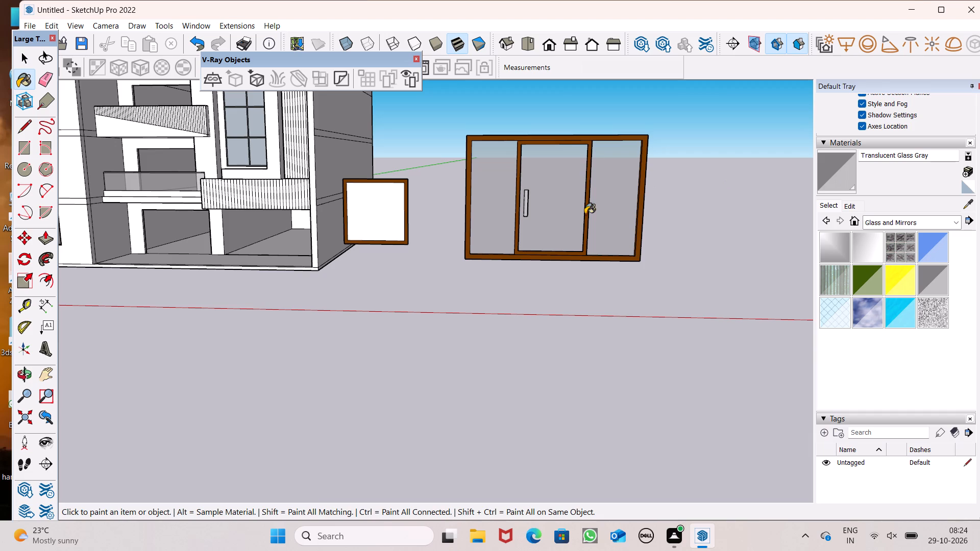
click(386, 216)
key(space)
Push/Pull the small panel's brown border outward on its back side to give the frame depth.
scroll(431, 260, up, 1)
scroll(432, 265, down, 3)
middle_drag(428, 271, 0, 409)
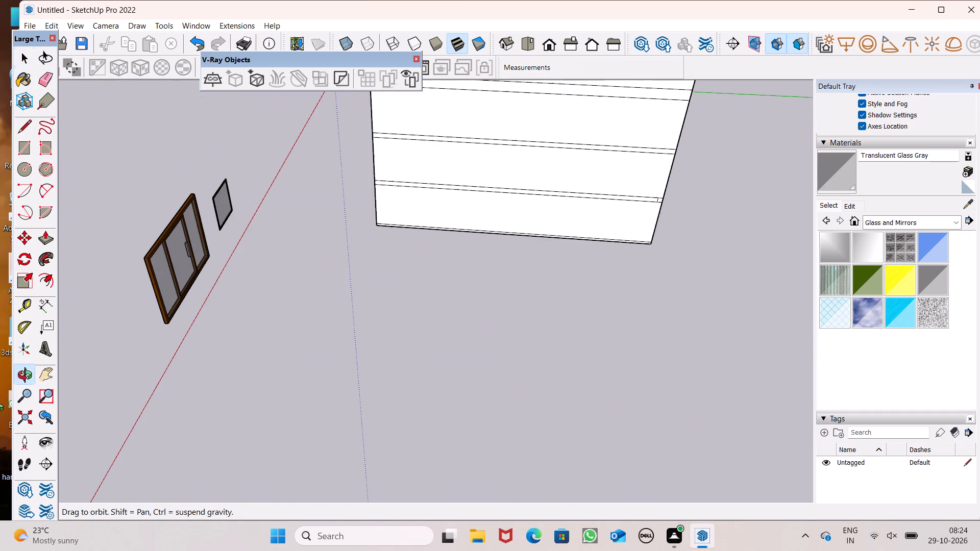
middle_drag(0, 409, 0, 408)
scroll(0, 408, up, 1)
scroll(209, 149, up, 5)
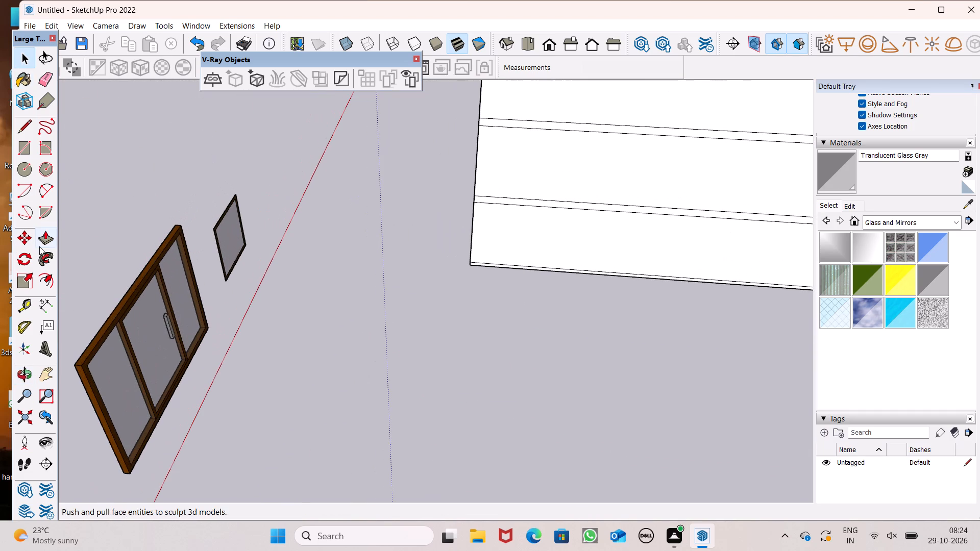
click(39, 246)
scroll(228, 297, up, 9)
scroll(165, 245, up, 4)
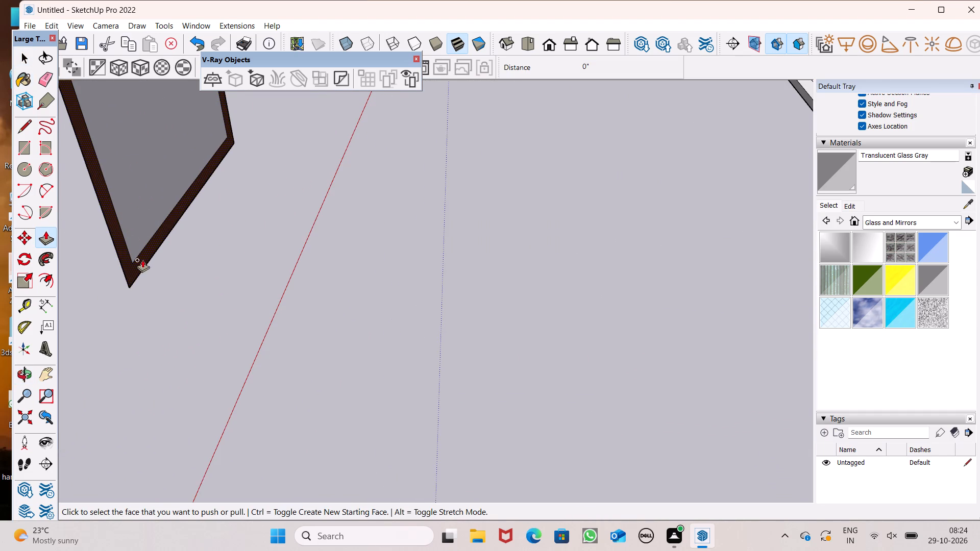
drag(144, 261, 165, 263)
key(space)
Push/Pull the small panel's brown border slightly outward on its front side.
scroll(162, 258, down, 6)
middle_drag(379, 325, 653, 289)
scroll(610, 313, down, 4)
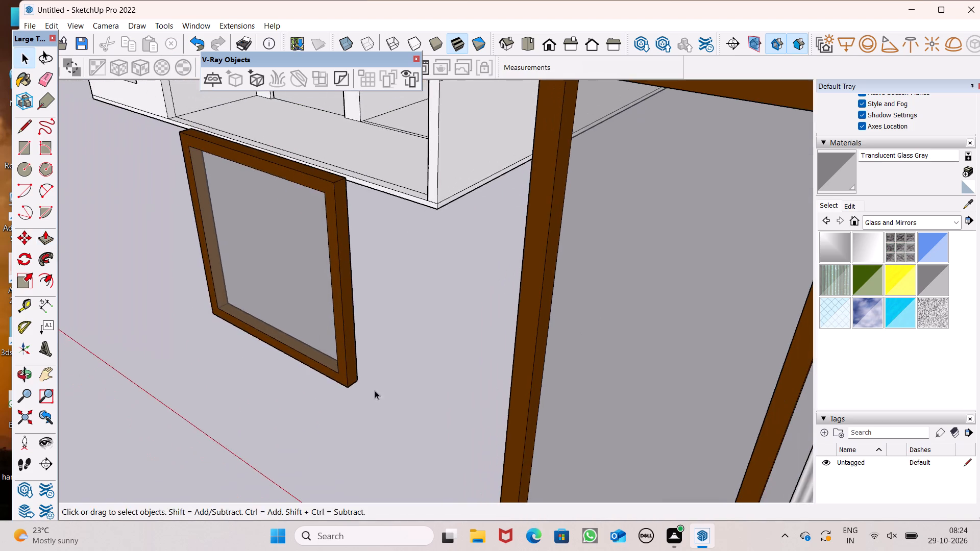
middle_drag(355, 398, 492, 378)
scroll(275, 397, down, 2)
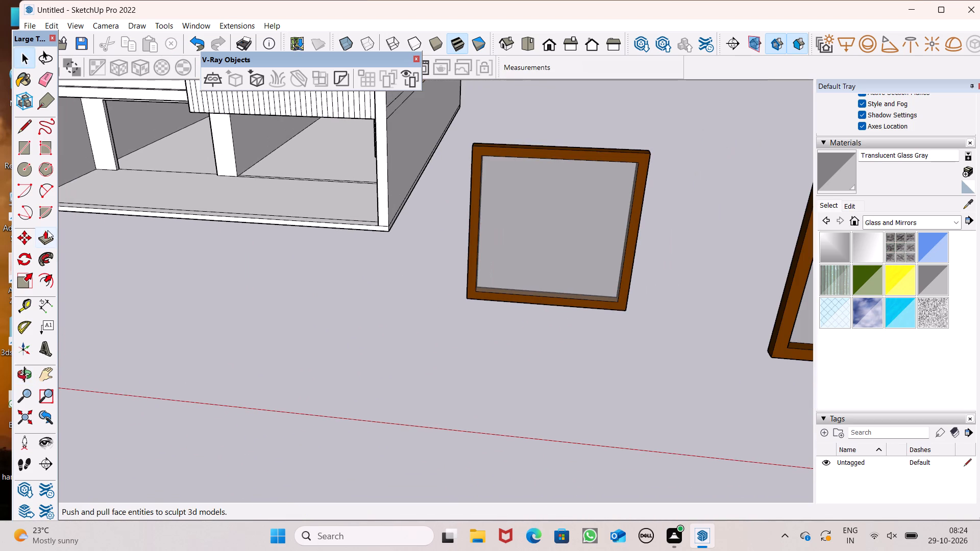
click(48, 231)
scroll(610, 291, up, 4)
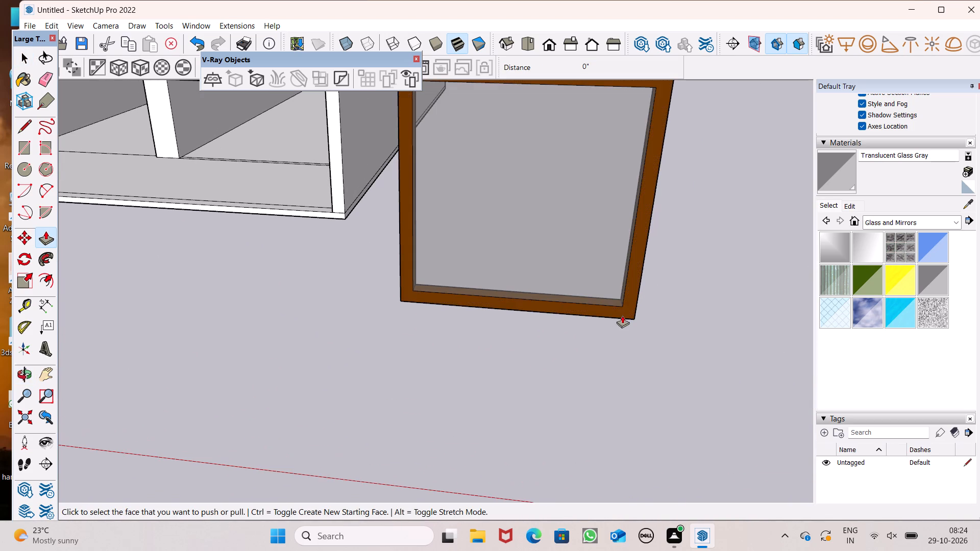
drag(622, 315, 622, 322)
key(space)
Make the whole small window panel, frame and glass, into a group.
scroll(372, 272, down, 7)
triple_click(425, 260)
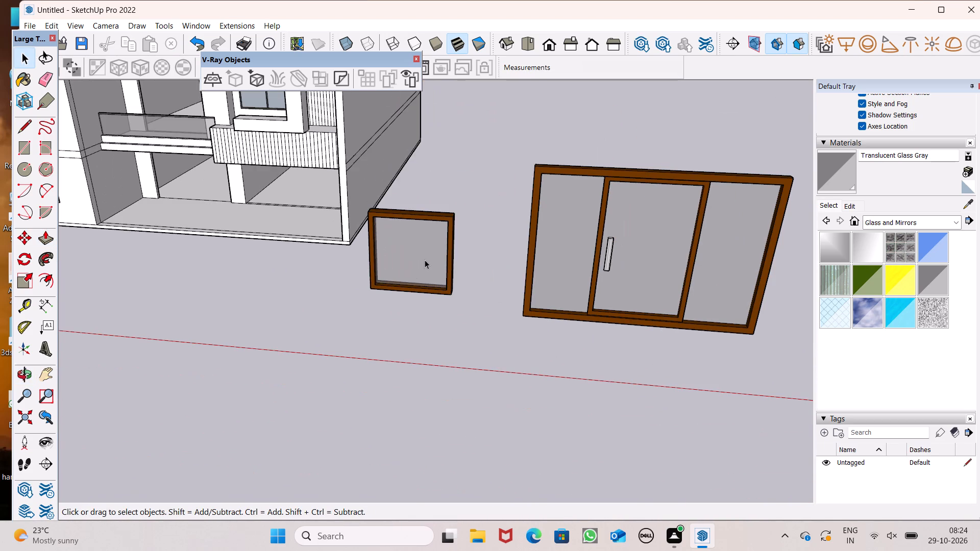
click(425, 260)
right_click(425, 260)
click(491, 366)
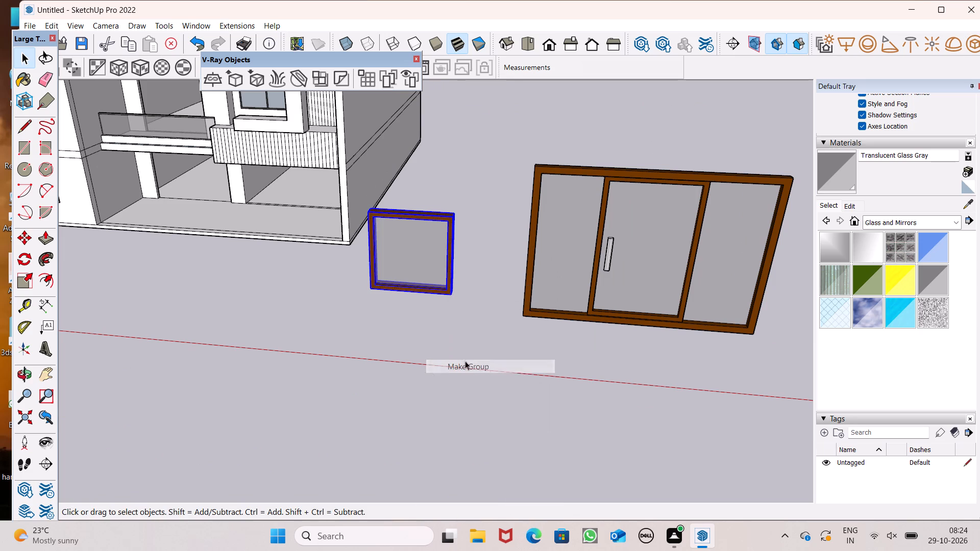
click(405, 377)
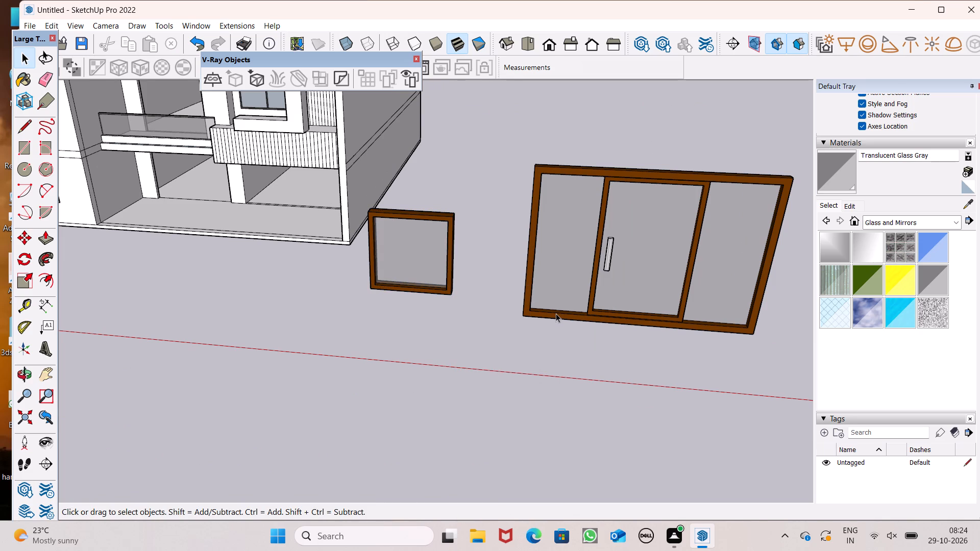
Make the whole large door panel, with its frames, panes and handle, into a group.
triple_click(556, 313)
click(556, 313)
right_click(556, 312)
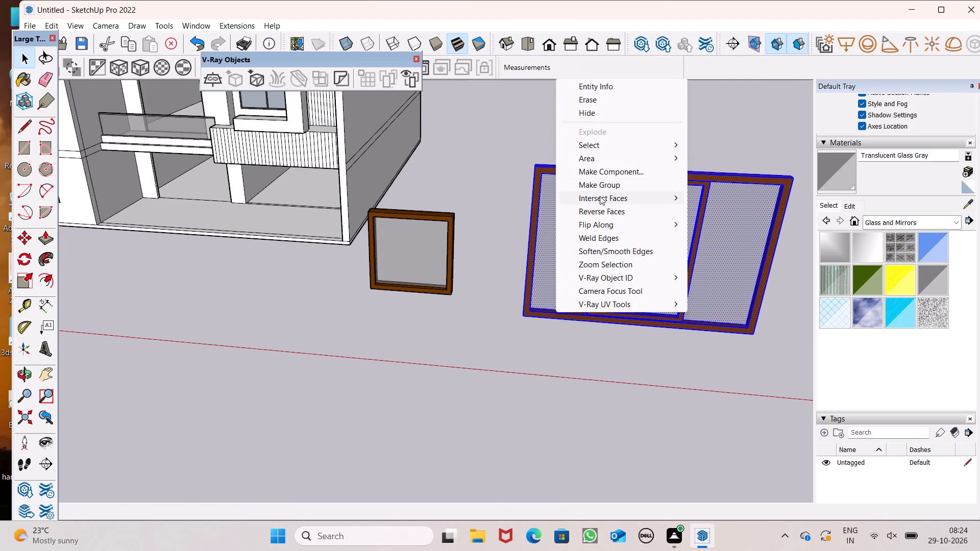
click(605, 184)
click(481, 387)
Move the small window group onto the middle of the three stacked window openings in the house's front wall.
scroll(549, 319, down, 8)
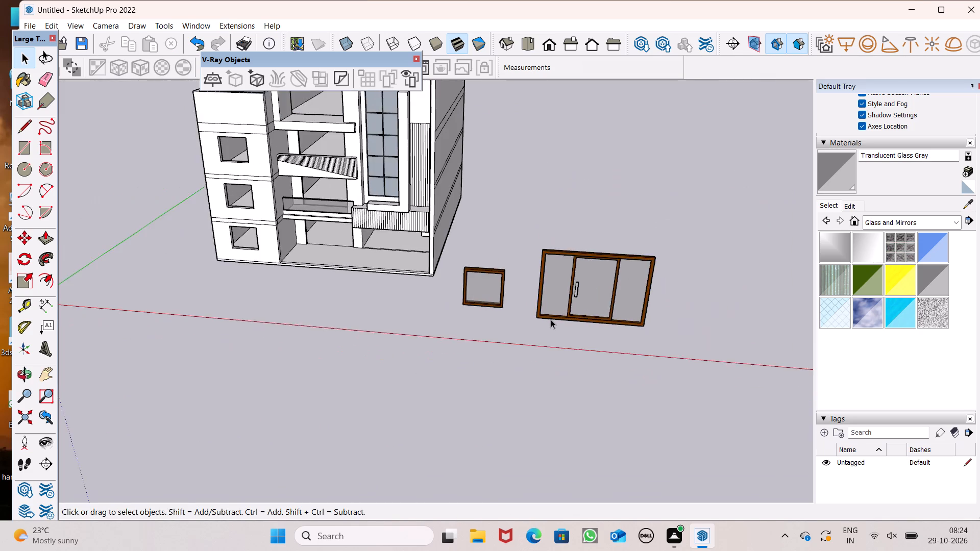
scroll(551, 319, down, 3)
middle_drag(560, 314, 657, 197)
scroll(575, 208, up, 6)
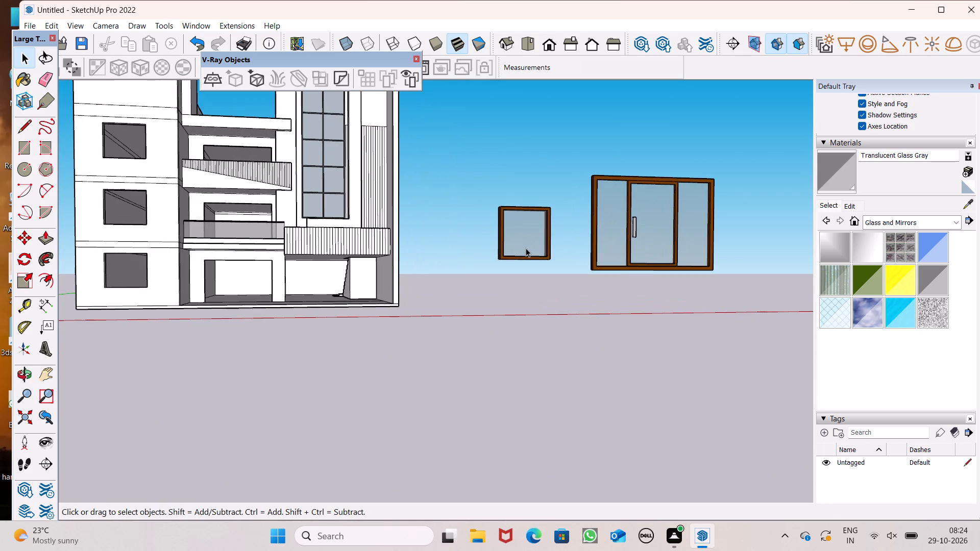
click(526, 248)
key(m)
key(Return)
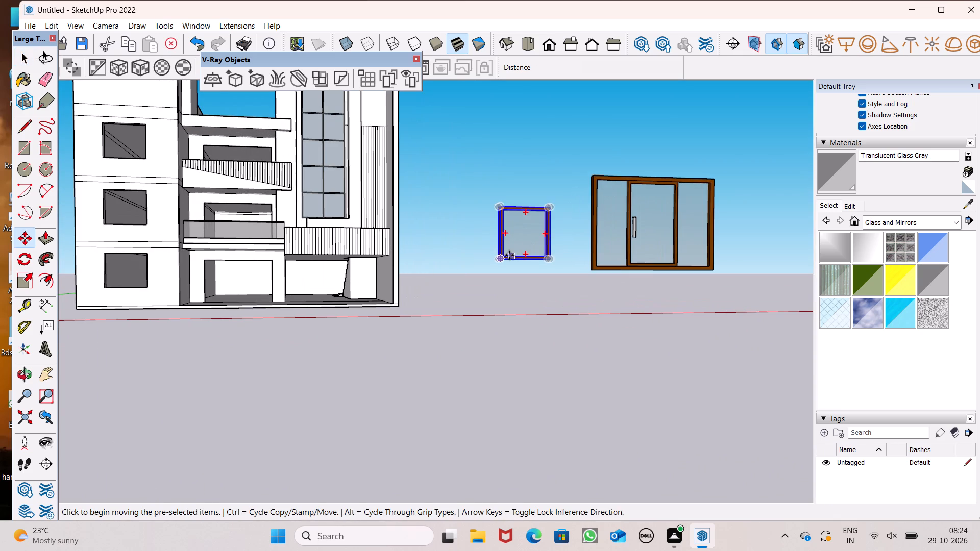
scroll(512, 261, down, 4)
drag(539, 262, 531, 268)
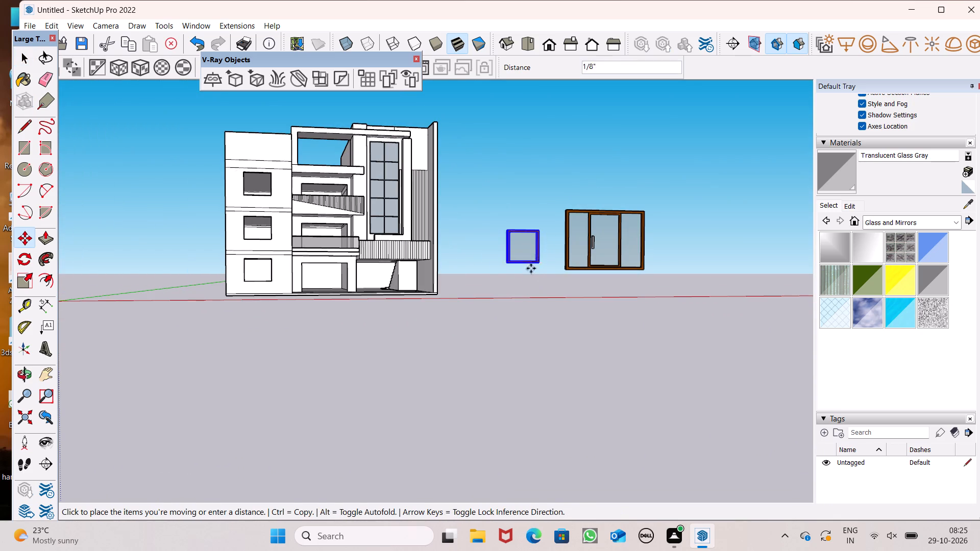
drag(531, 268, 275, 243)
Scale the window group down uniformly from its upper outer corner so it sits within the middle opening.
scroll(230, 216, up, 10)
middle_drag(298, 290, 263, 286)
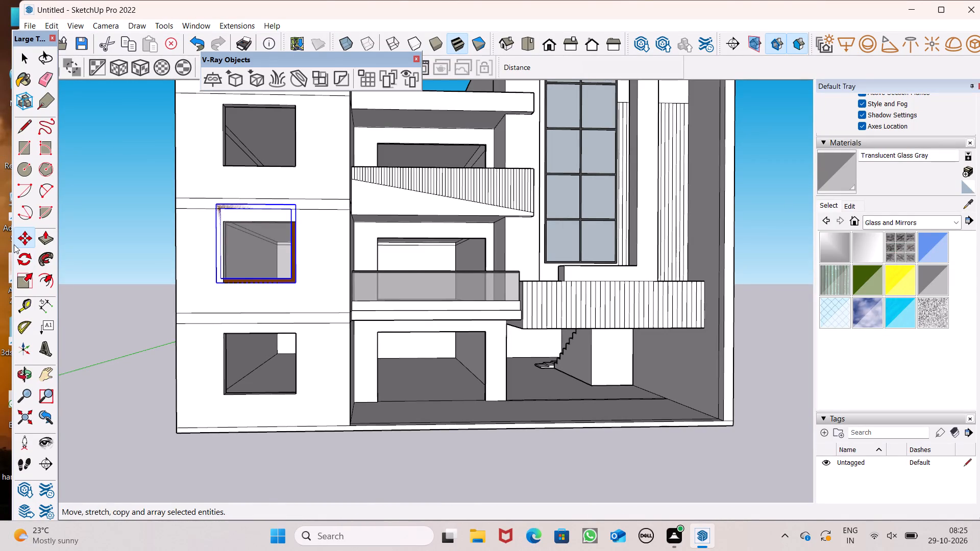
click(21, 283)
scroll(234, 208, up, 5)
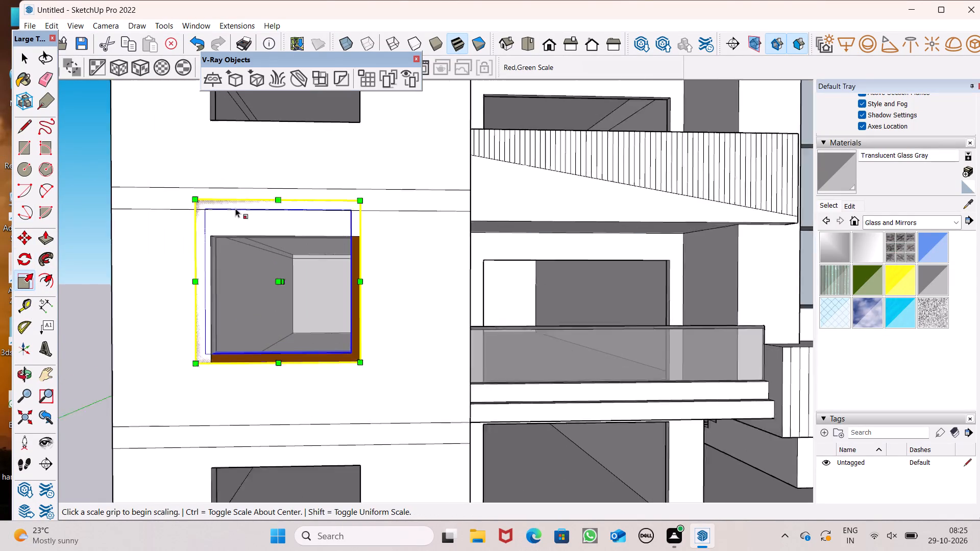
scroll(235, 208, up, 2)
drag(191, 197, 218, 260)
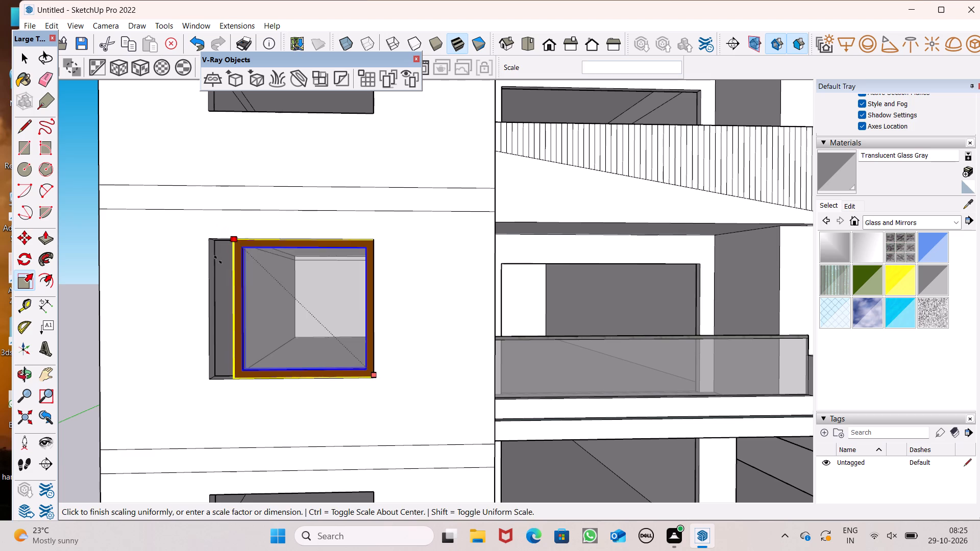
drag(218, 260, 218, 266)
Scale the window group's width out to the outer side edge of the middle opening.
scroll(237, 318, up, 1)
middle_drag(237, 318, 350, 363)
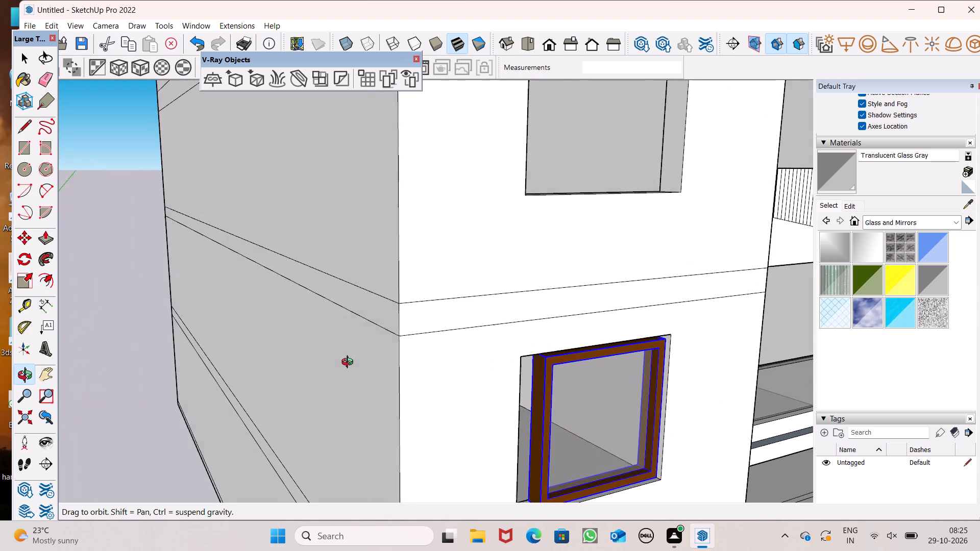
middle_drag(350, 363, 350, 363)
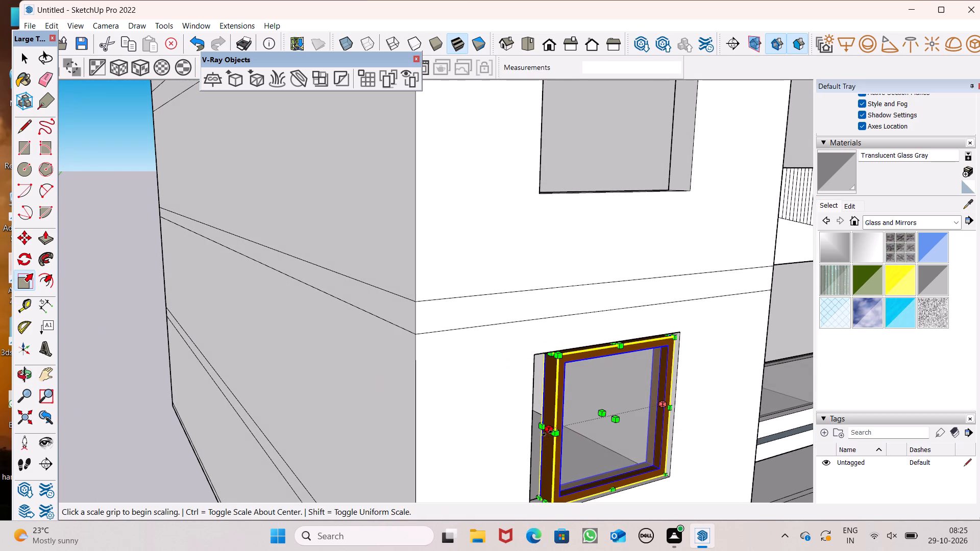
drag(548, 433, 530, 446)
Scale the window group's height up to the top edge of the middle opening and deselect it.
middle_drag(525, 434, 503, 418)
middle_drag(527, 395, 554, 451)
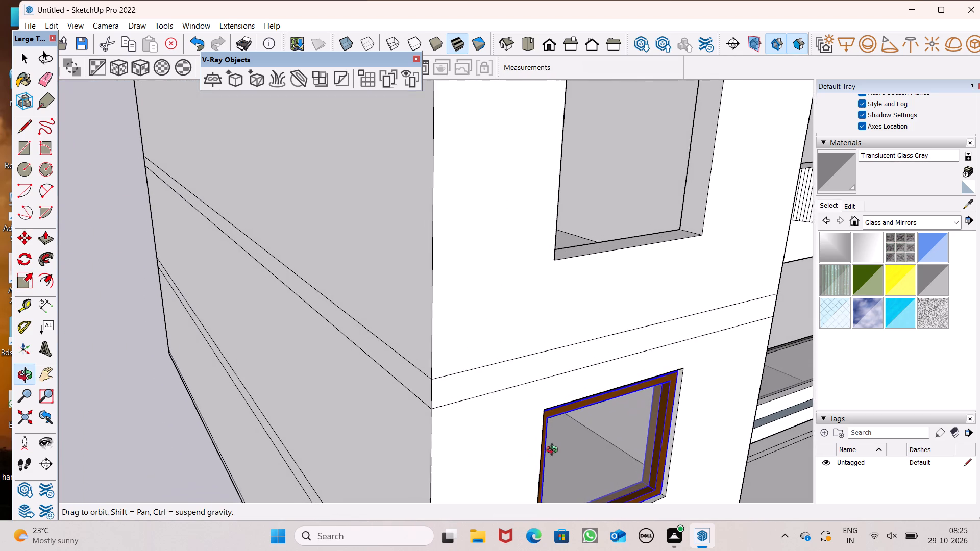
middle_drag(554, 451, 452, 326)
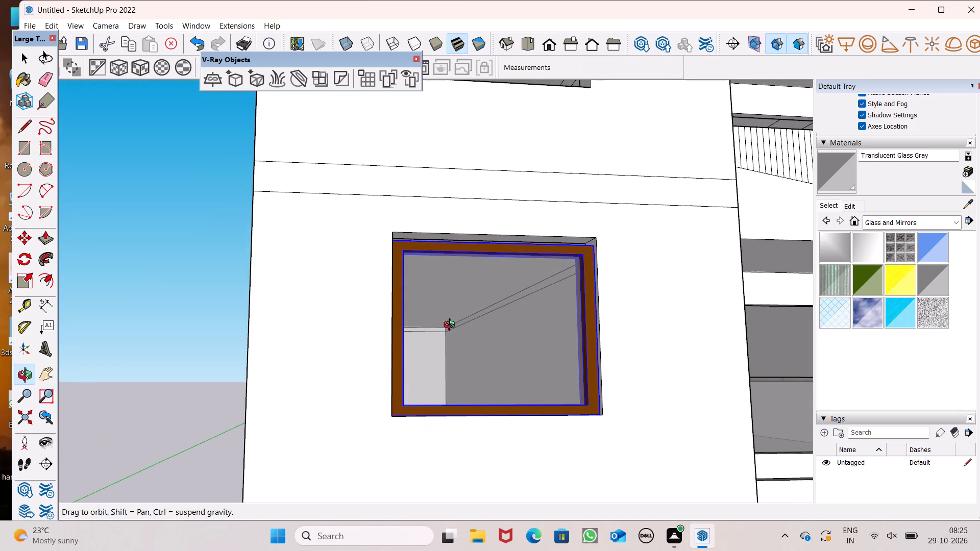
middle_drag(452, 326, 469, 334)
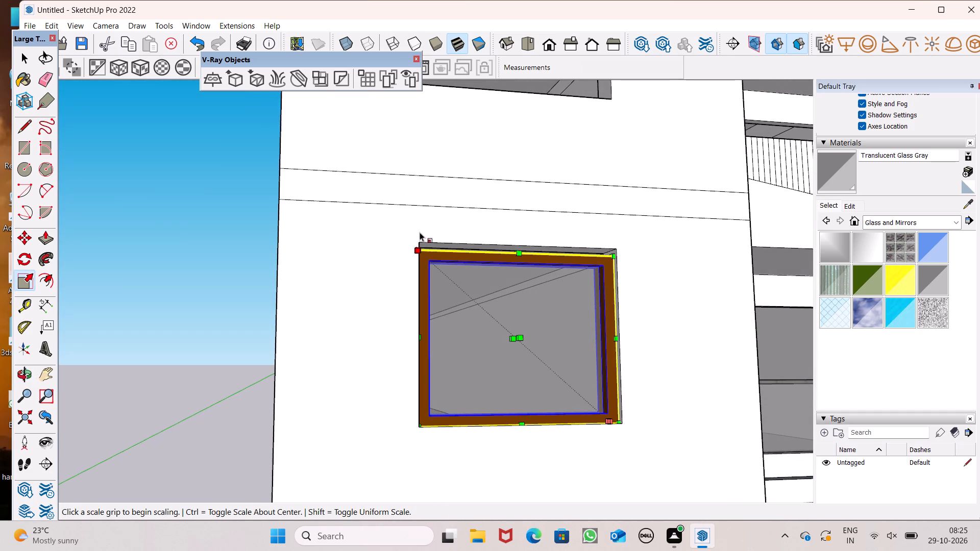
scroll(535, 273, up, 2)
scroll(510, 248, down, 3)
middle_drag(522, 245, 545, 267)
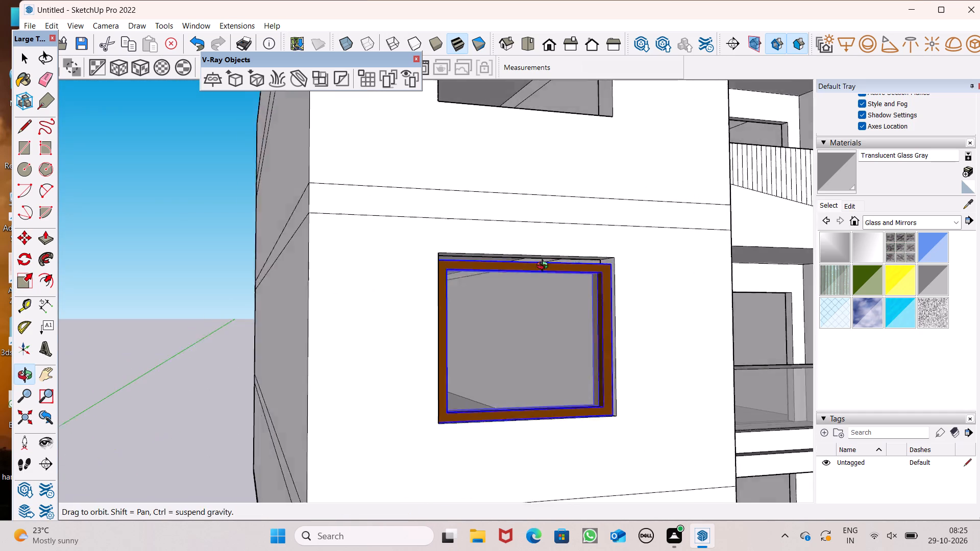
middle_drag(545, 267, 545, 267)
scroll(545, 267, up, 8)
middle_drag(541, 267, 610, 314)
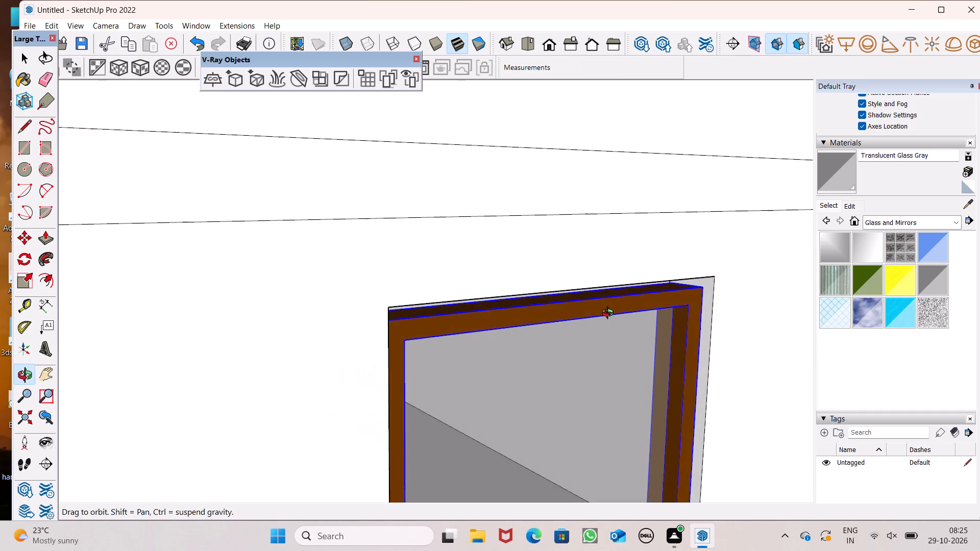
middle_drag(610, 314, 609, 314)
drag(555, 300, 555, 294)
scroll(504, 283, down, 7)
scroll(451, 259, down, 4)
middle_drag(486, 283, 248, 184)
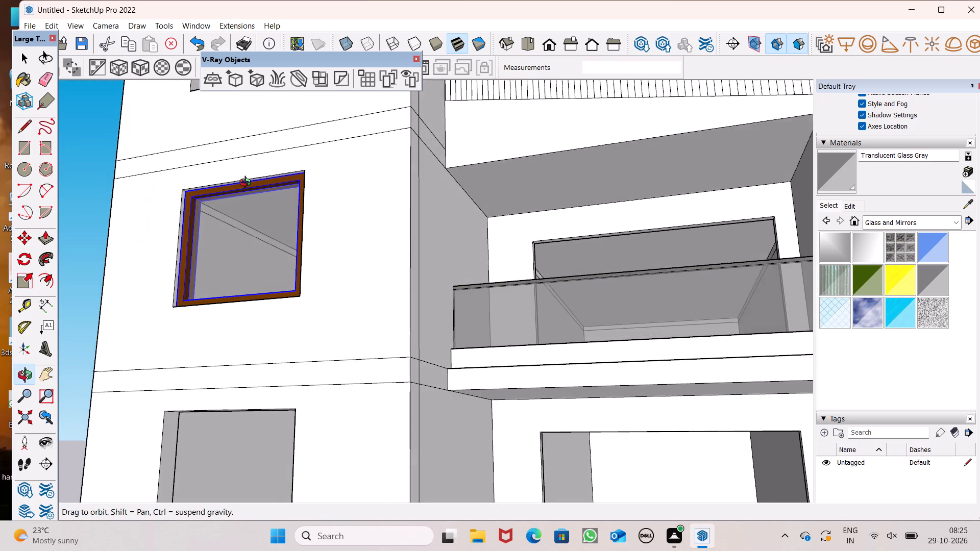
middle_drag(248, 184, 264, 184)
scroll(319, 170, down, 6)
key(space)
click(133, 201)
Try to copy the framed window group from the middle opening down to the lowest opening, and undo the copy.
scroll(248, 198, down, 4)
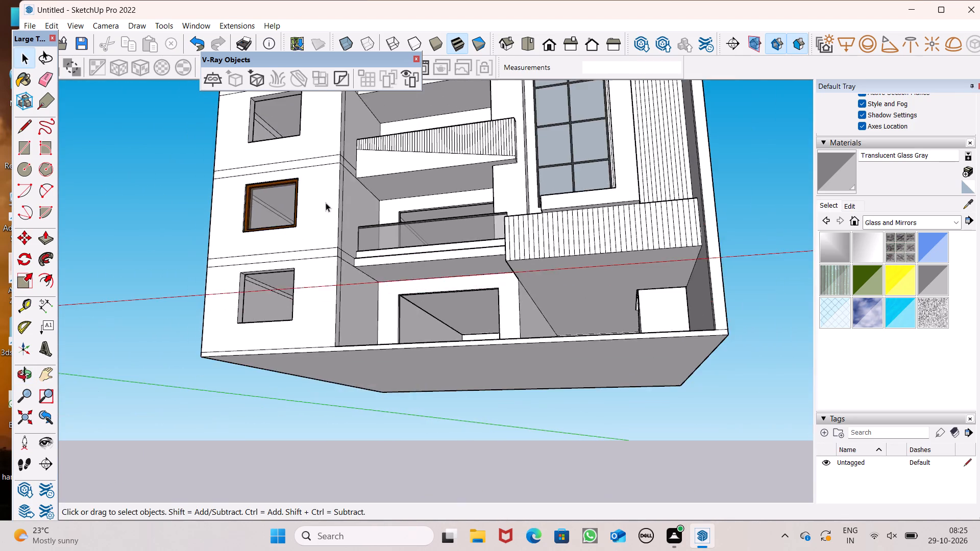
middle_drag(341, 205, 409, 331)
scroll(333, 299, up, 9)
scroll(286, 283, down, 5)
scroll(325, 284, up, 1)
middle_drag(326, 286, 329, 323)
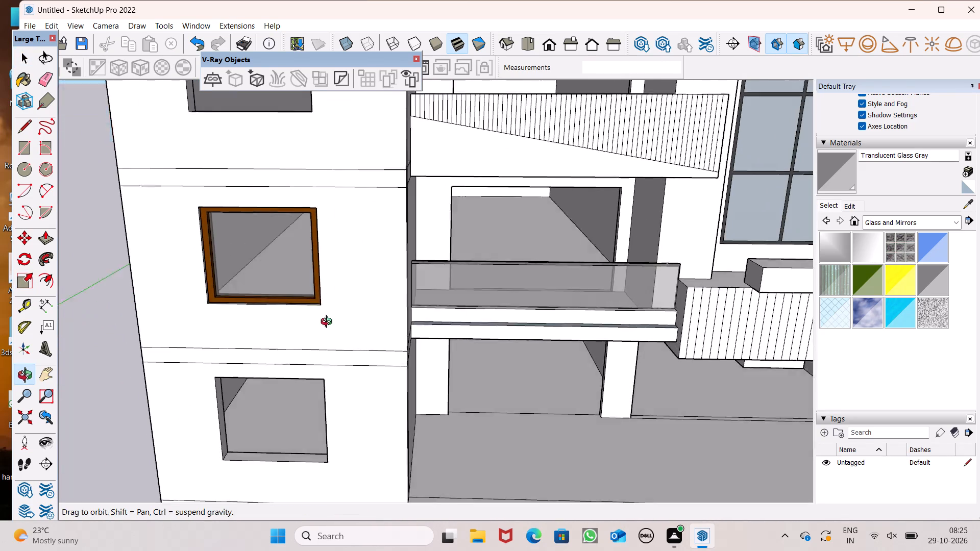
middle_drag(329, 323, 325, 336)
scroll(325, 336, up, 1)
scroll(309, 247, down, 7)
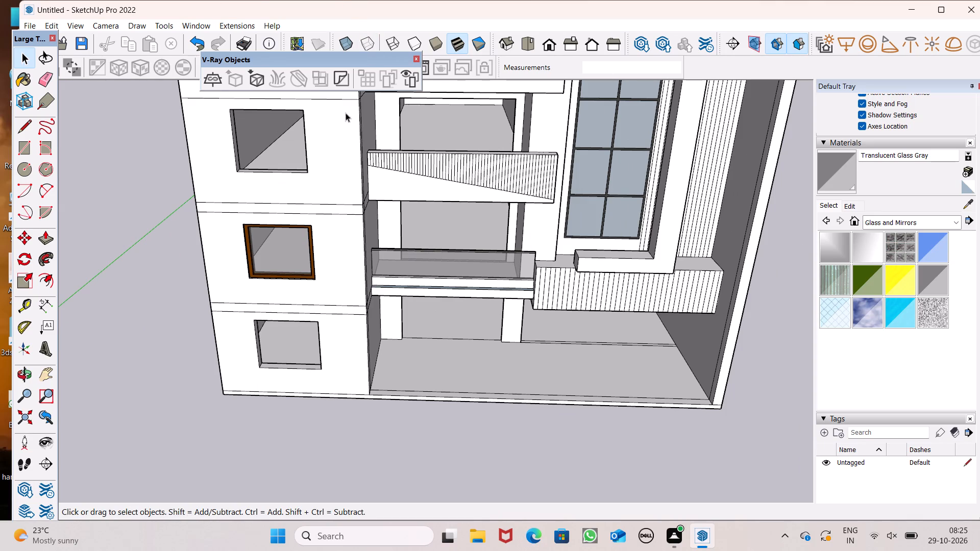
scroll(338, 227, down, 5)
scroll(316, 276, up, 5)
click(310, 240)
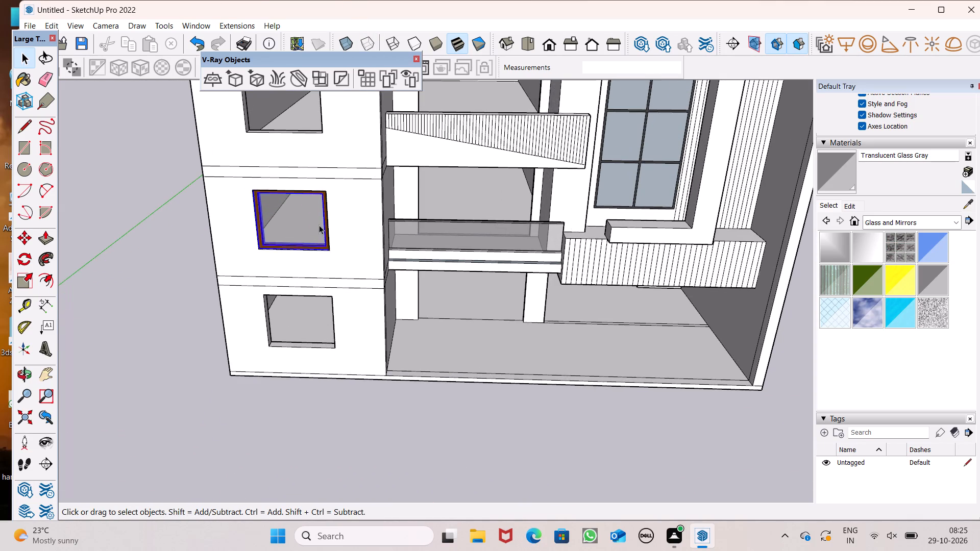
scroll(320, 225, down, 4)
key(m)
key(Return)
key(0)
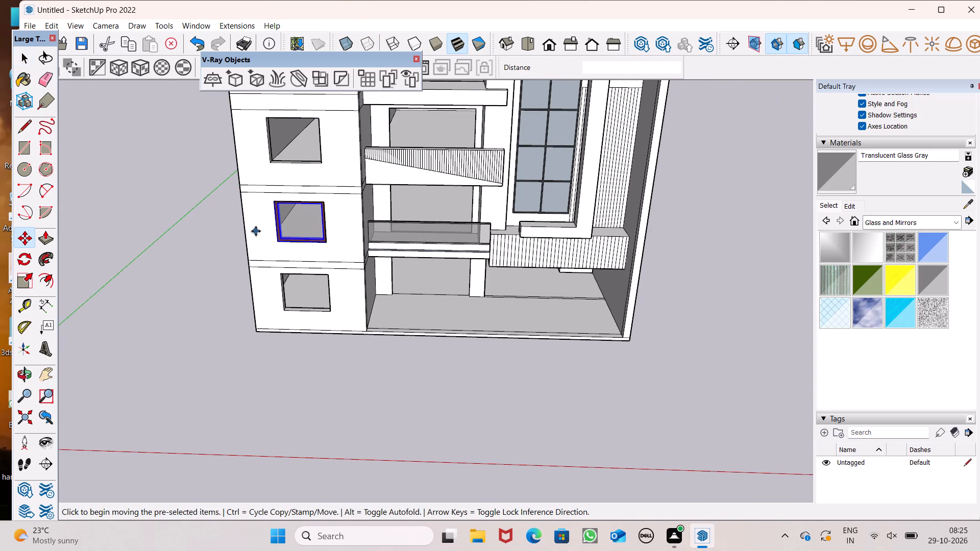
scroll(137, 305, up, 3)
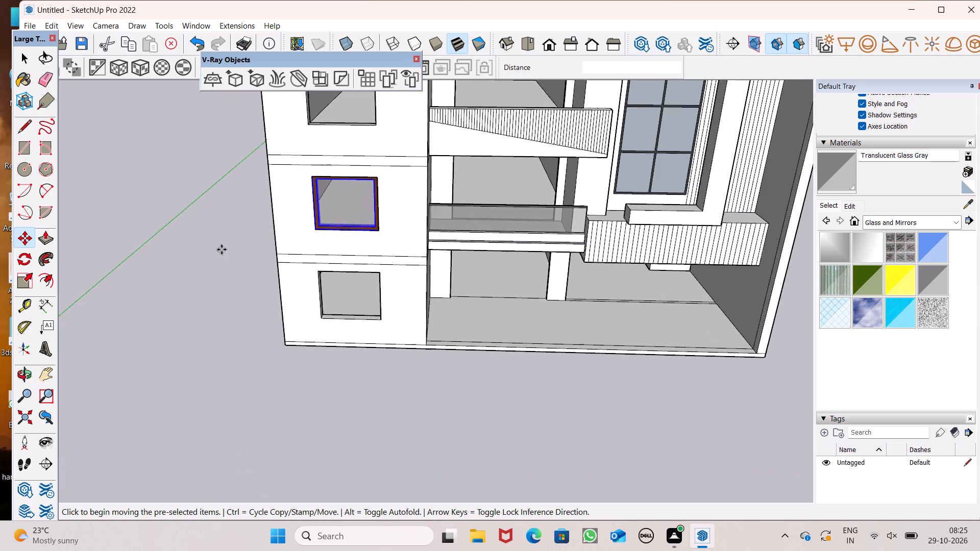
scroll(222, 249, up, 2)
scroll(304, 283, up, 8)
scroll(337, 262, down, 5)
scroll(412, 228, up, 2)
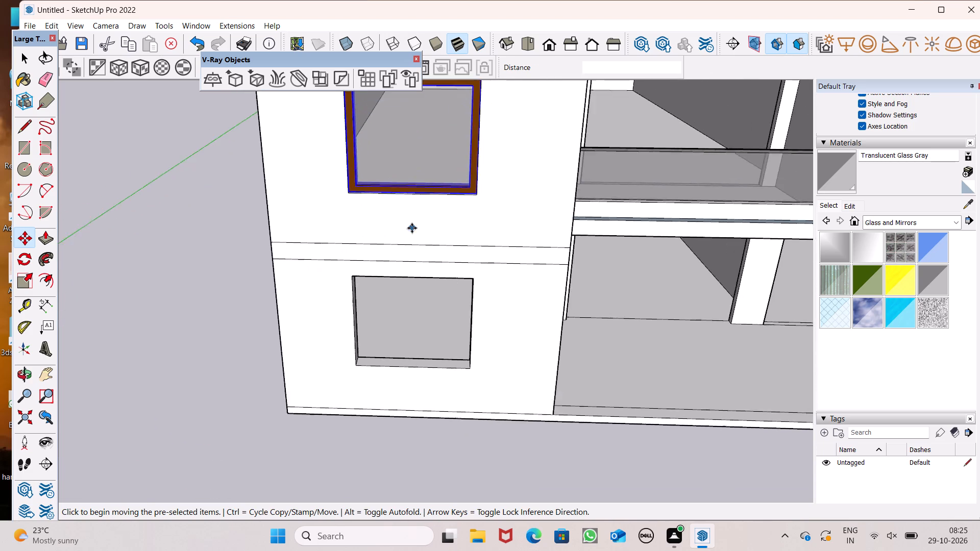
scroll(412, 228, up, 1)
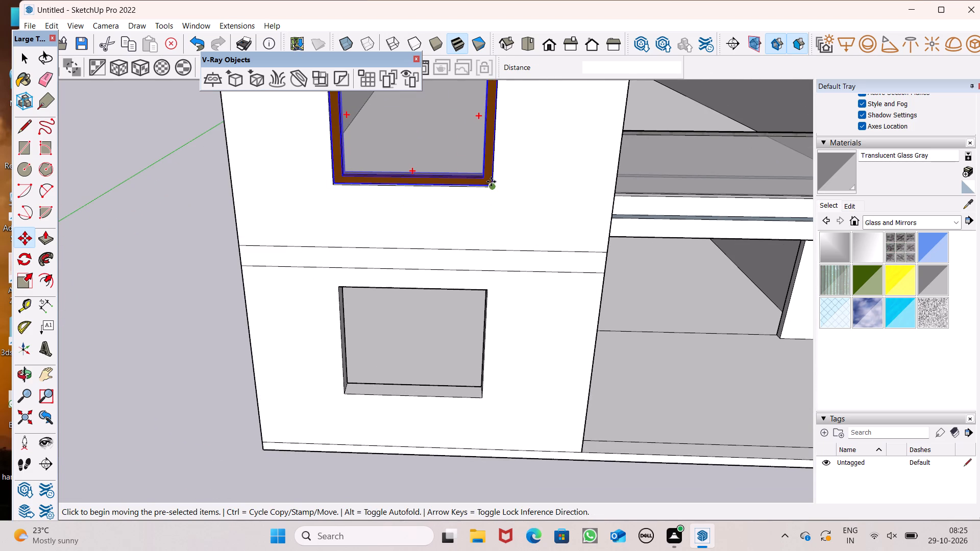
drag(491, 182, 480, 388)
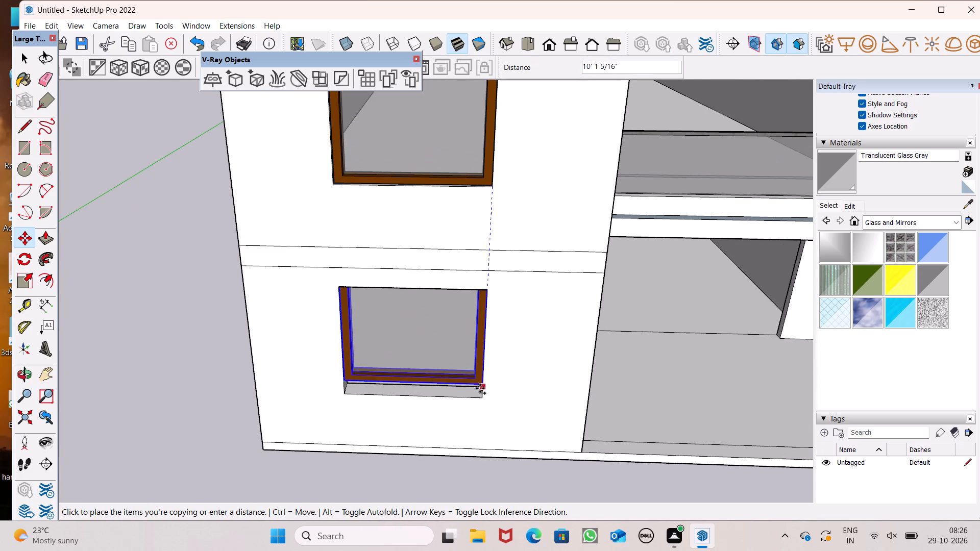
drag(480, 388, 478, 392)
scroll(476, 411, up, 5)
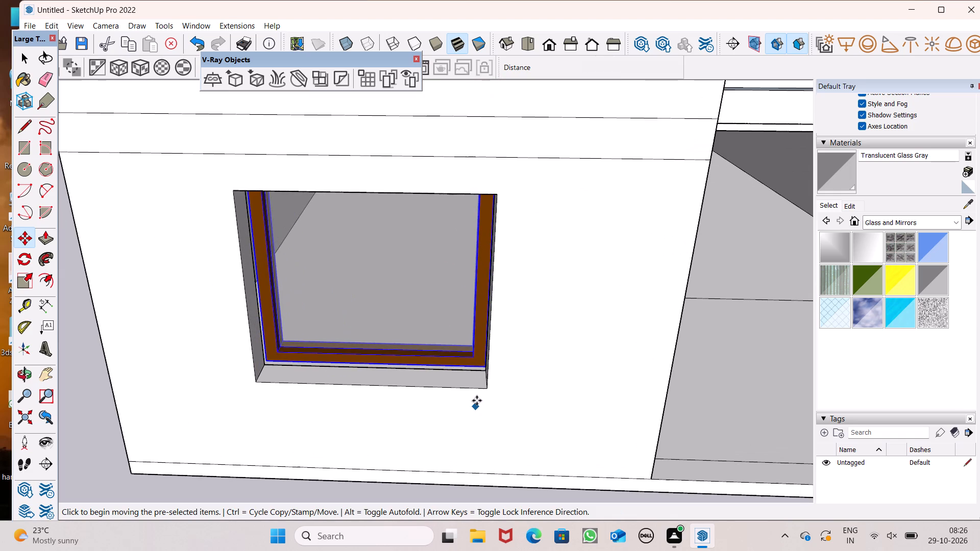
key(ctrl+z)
Copy the middle window group straight down into the lowest of the three stacked openings and deselect it.
key(space)
scroll(464, 379, down, 7)
click(454, 189)
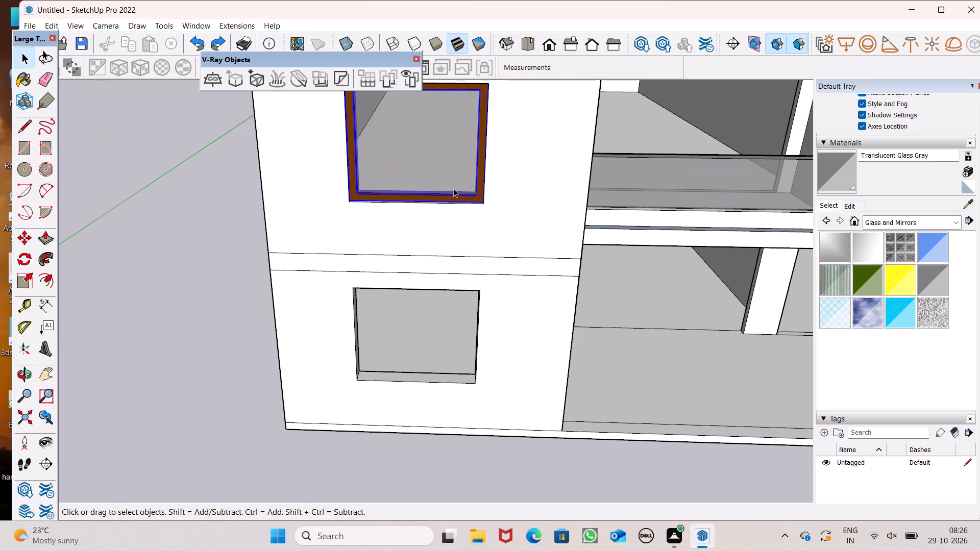
key(m)
key(Return)
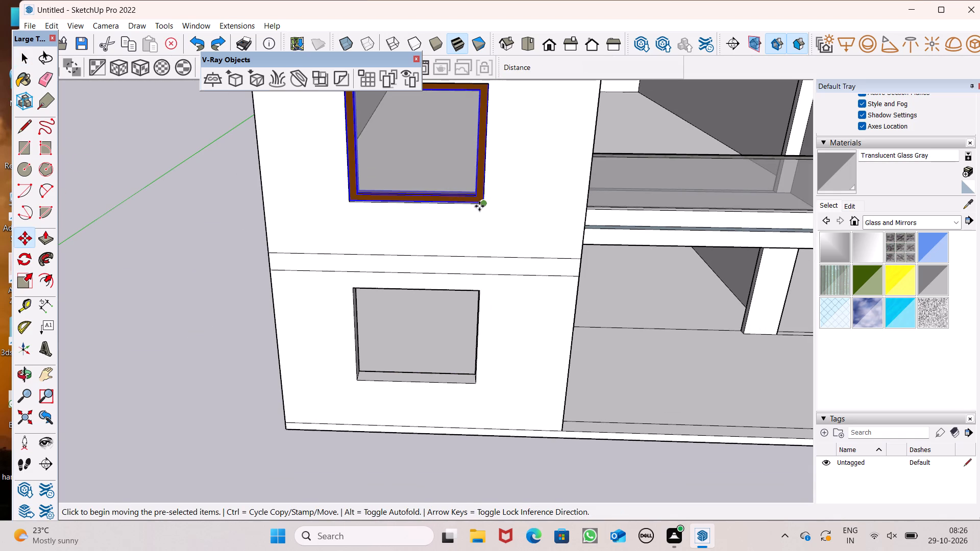
drag(479, 204, 474, 360)
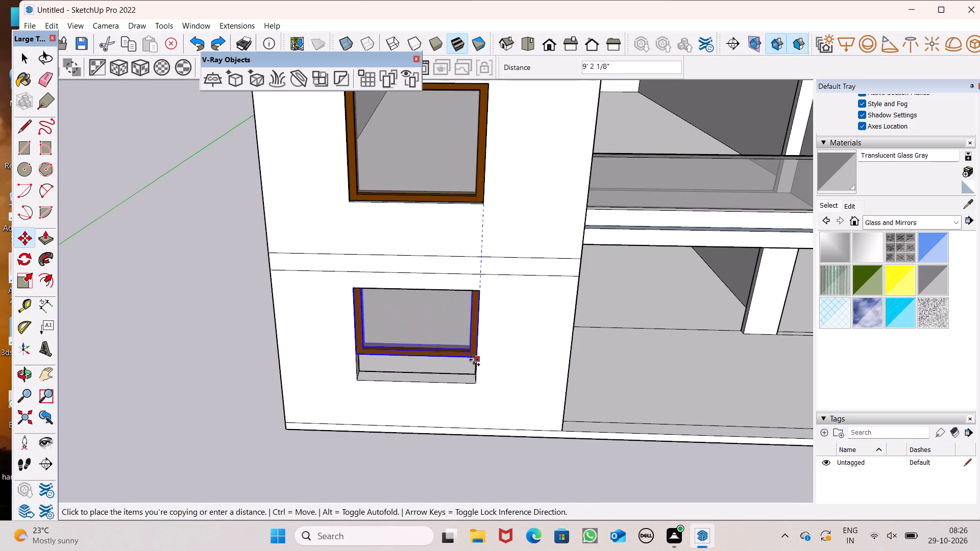
drag(474, 360, 475, 378)
scroll(460, 353, down, 8)
key(space)
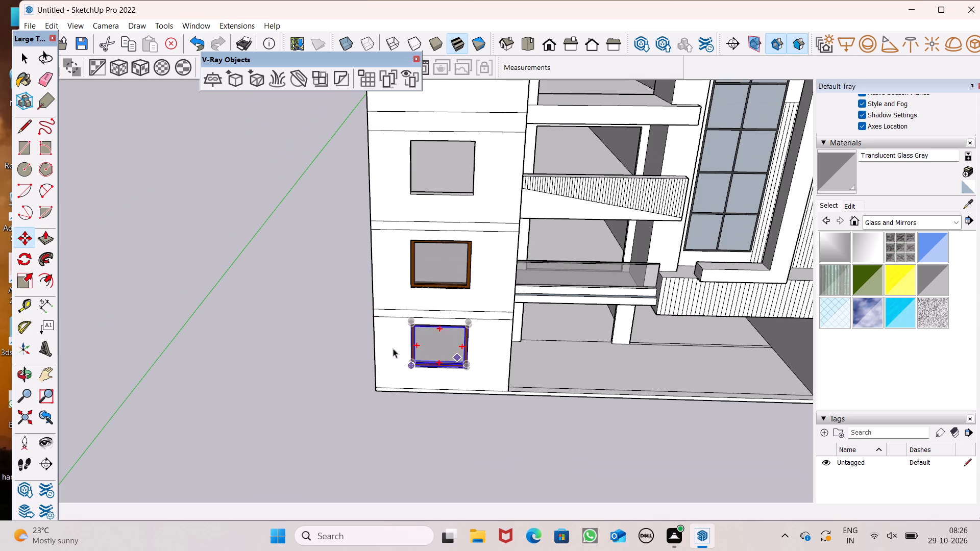
click(248, 310)
Copy the middle window group up into the top window opening of the same wall and deselect it.
middle_drag(411, 338, 383, 361)
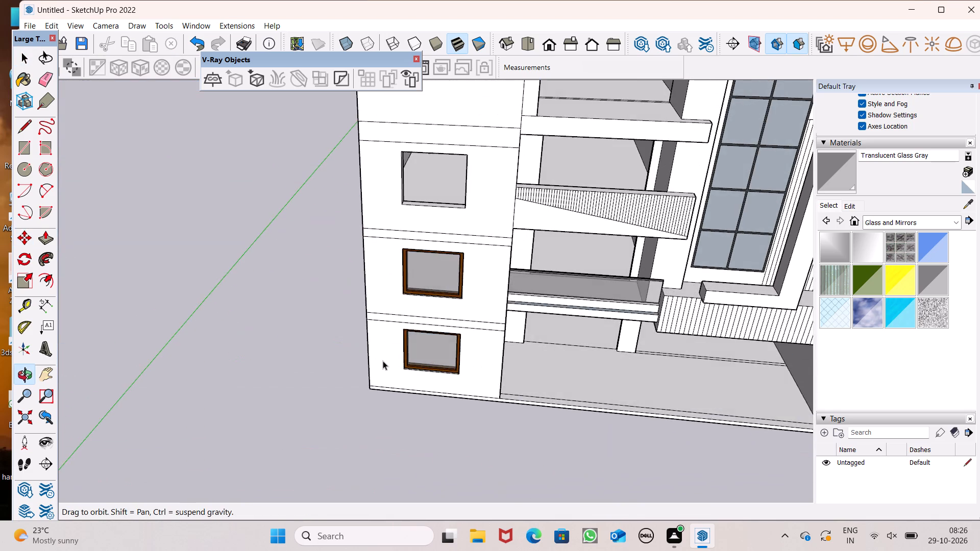
scroll(384, 361, down, 5)
scroll(389, 220, up, 5)
middle_drag(438, 281, 450, 258)
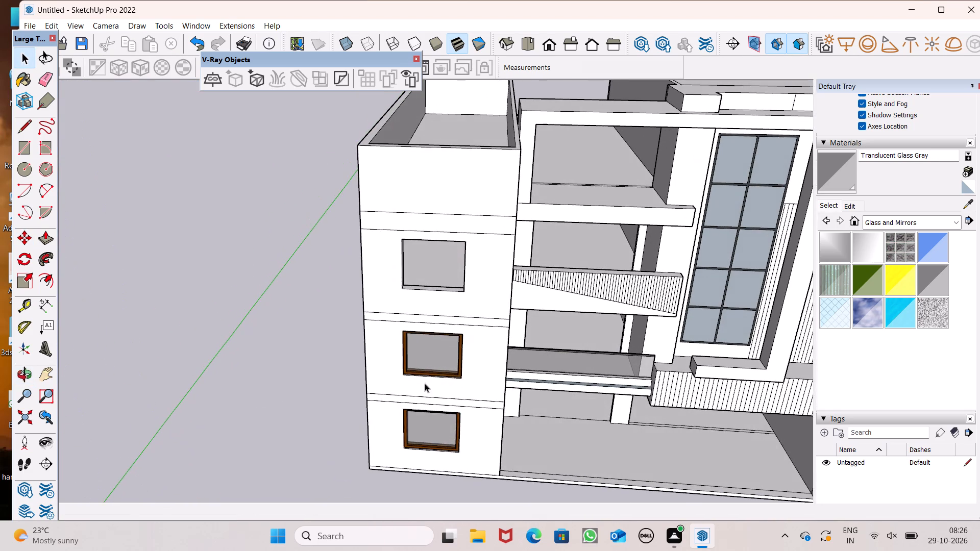
scroll(427, 353, up, 2)
click(430, 358)
key(m)
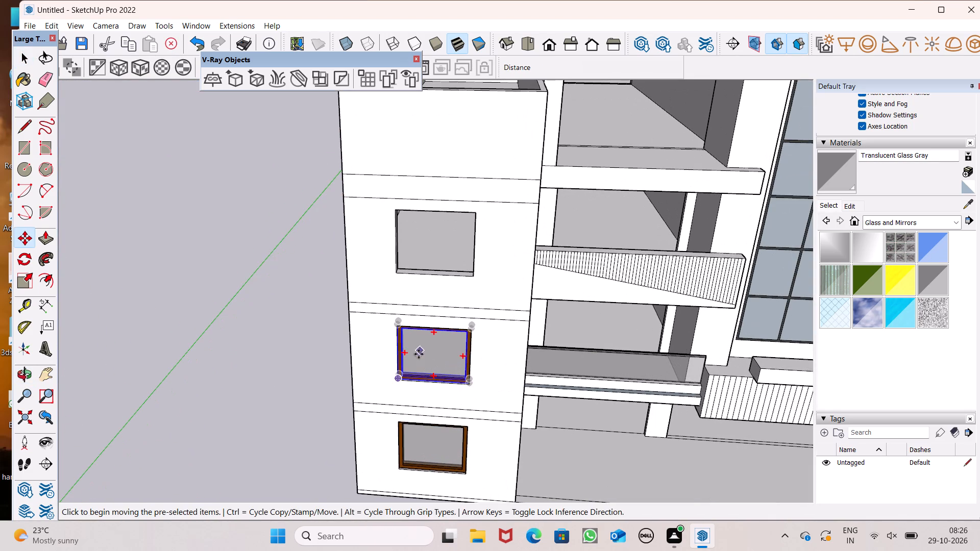
key(Return)
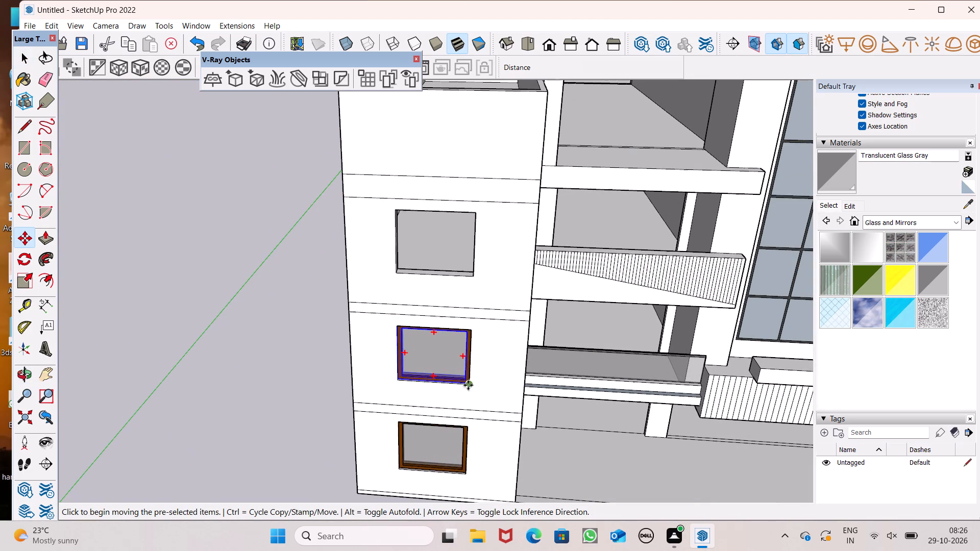
drag(467, 382, 464, 277)
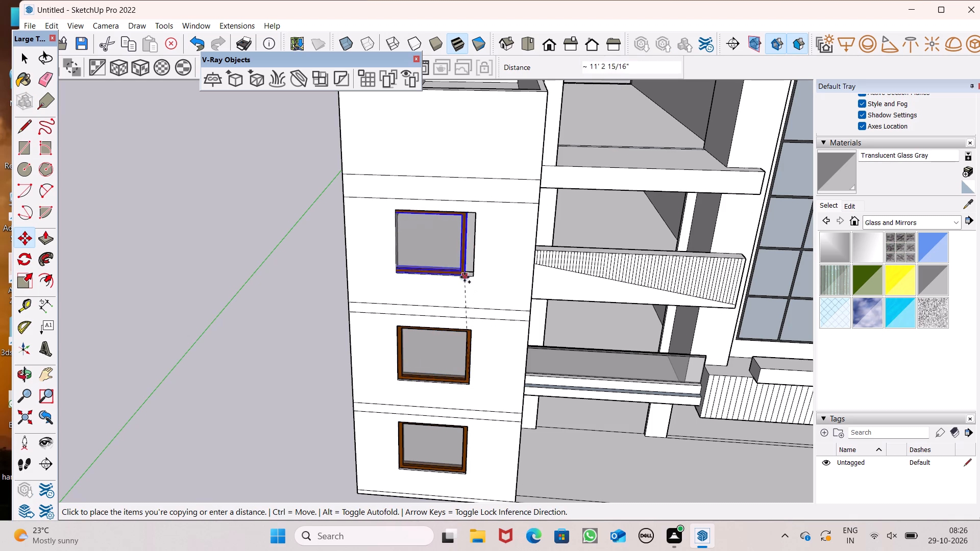
drag(464, 277, 471, 270)
key(space)
click(282, 256)
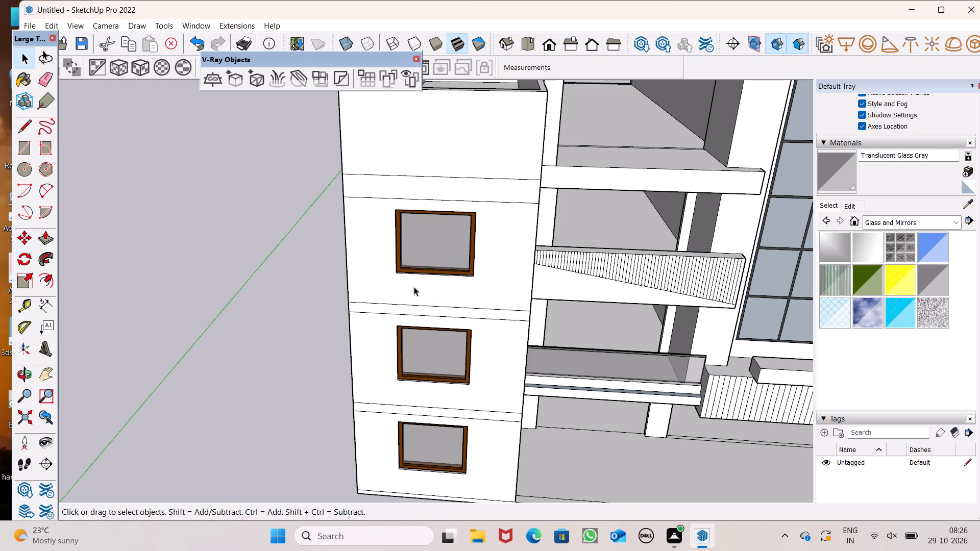
Move the three-panel glazed door group about 52' 4" from beside the house to the front of its ground floor.
middle_drag(447, 292, 451, 205)
scroll(451, 205, up, 1)
click(261, 238)
scroll(261, 237, down, 6)
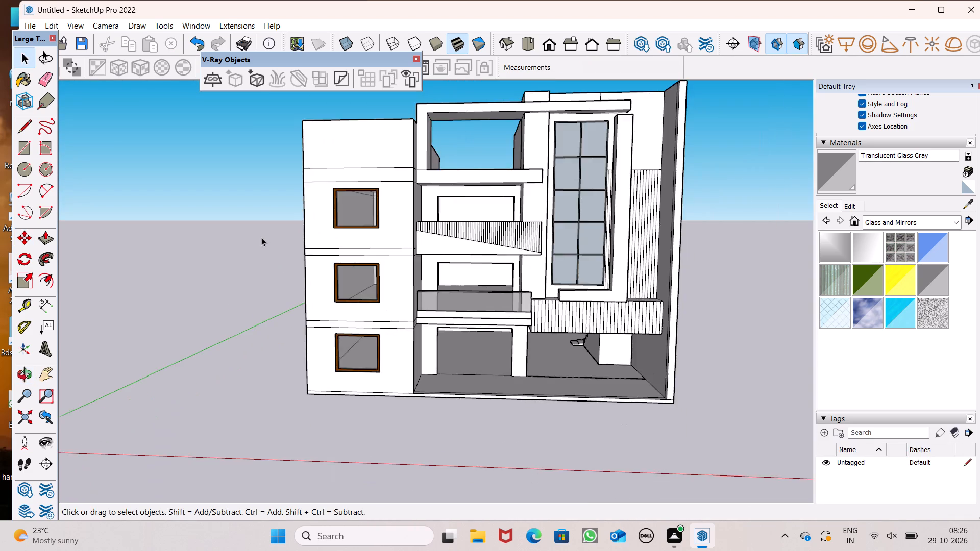
scroll(261, 238, down, 5)
click(670, 319)
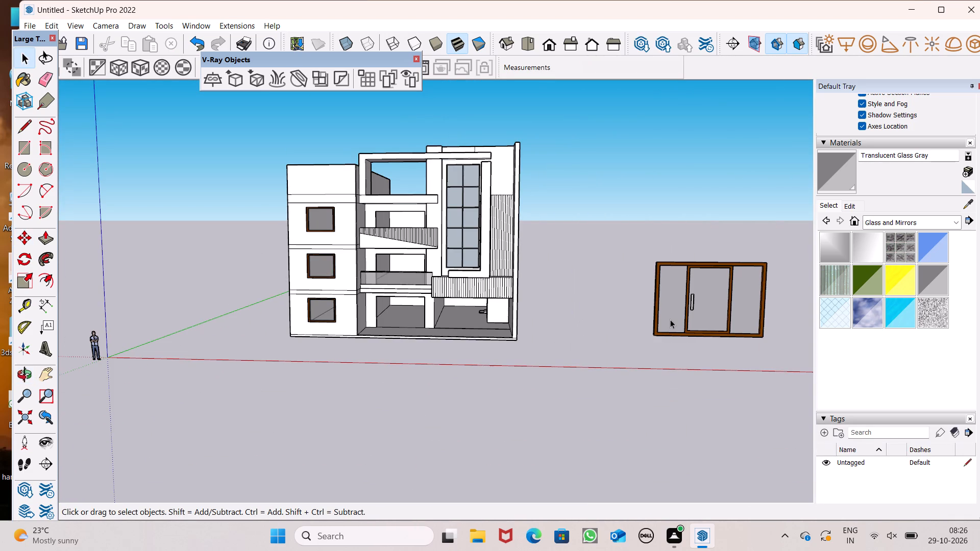
key(m)
key(Return)
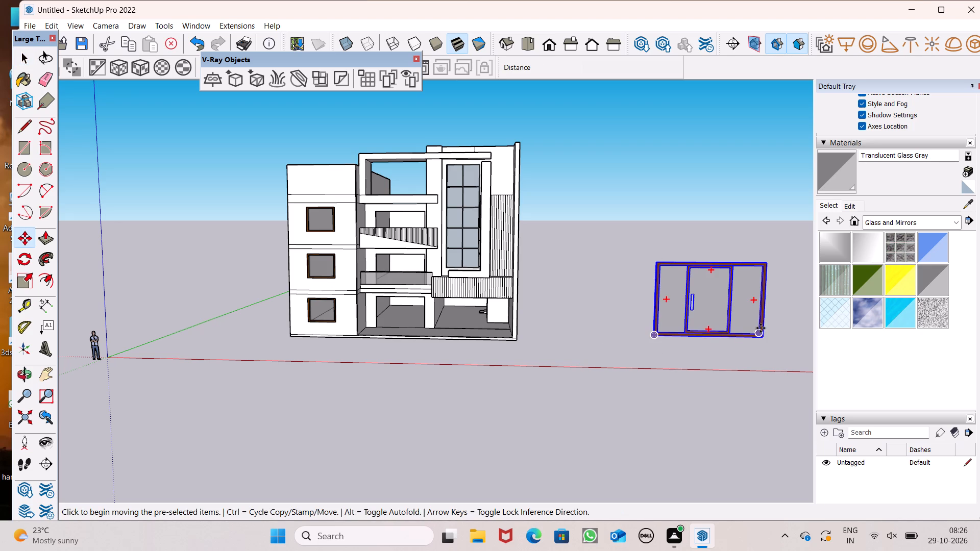
drag(763, 337, 461, 350)
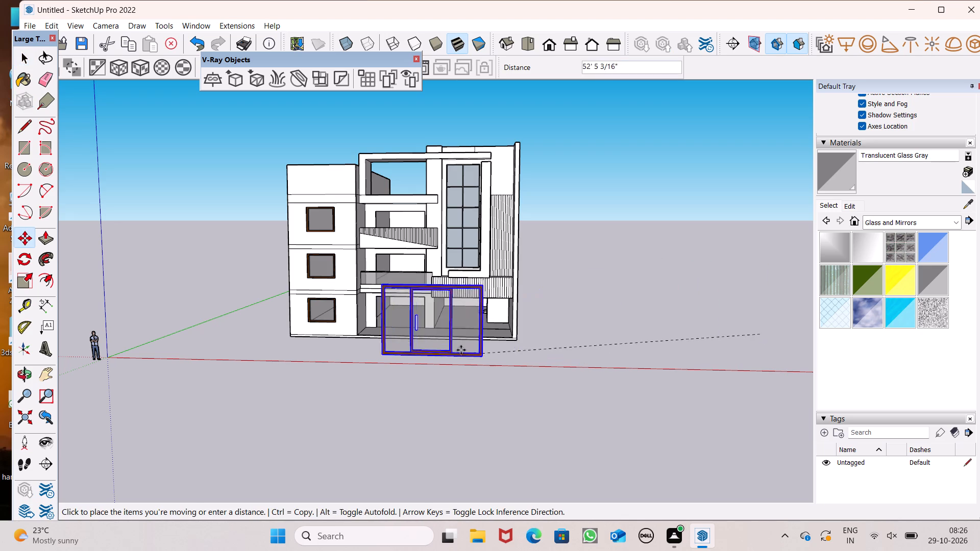
drag(461, 350, 436, 328)
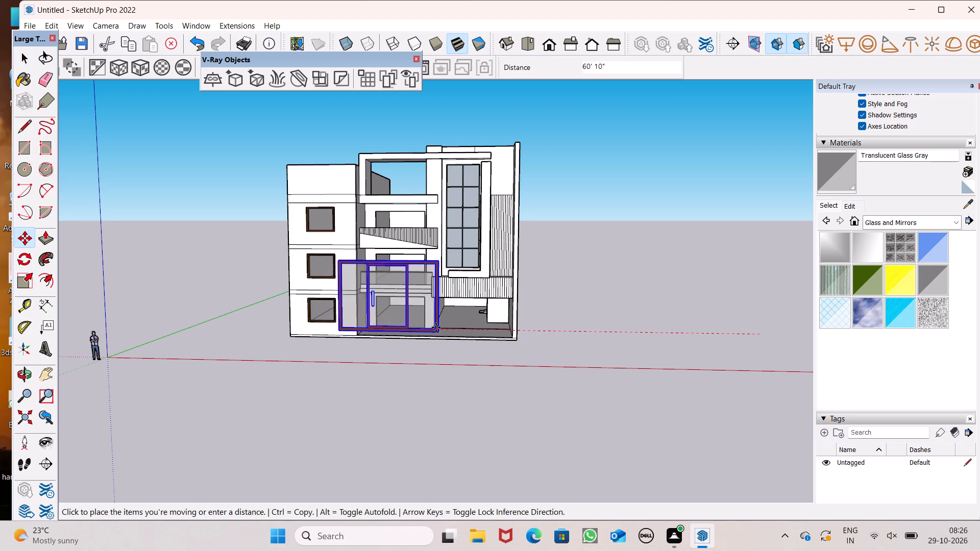
drag(436, 328, 479, 323)
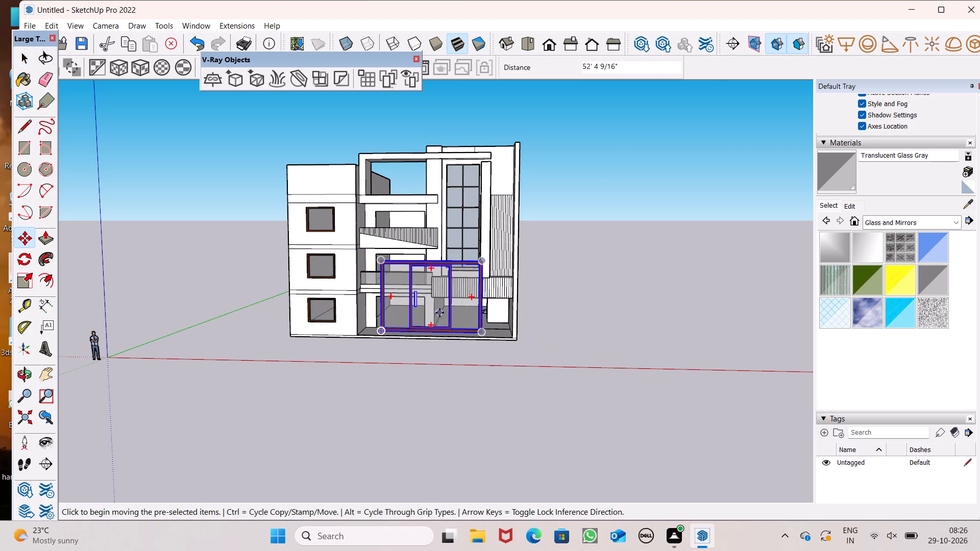
Scale the door group down uniformly from its upper outer corner, closer to the size of the ground-floor opening.
scroll(439, 313, up, 9)
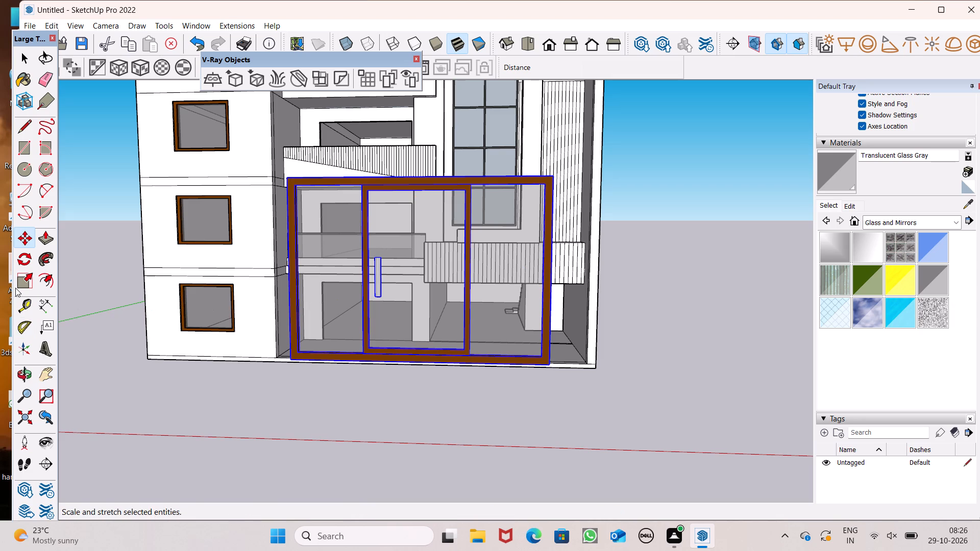
click(26, 284)
drag(285, 171, 293, 195)
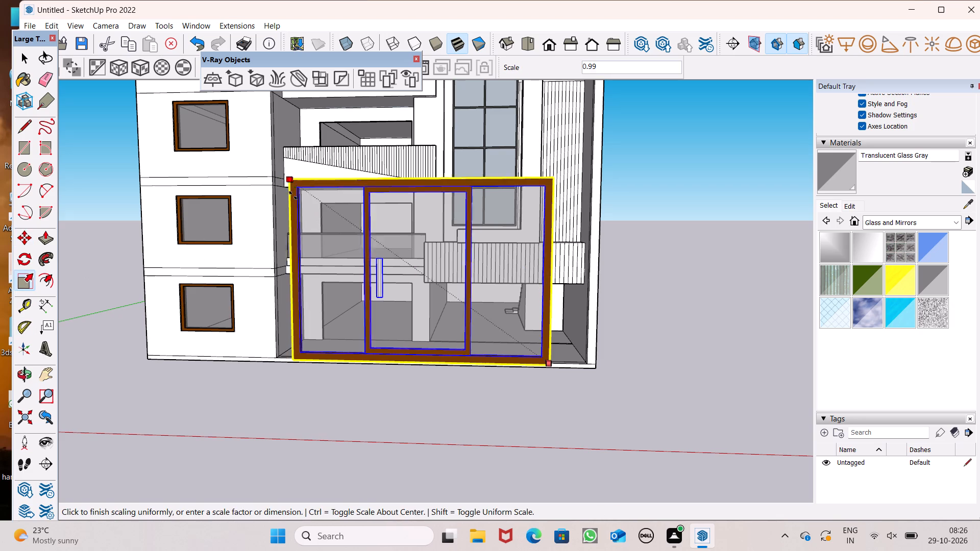
drag(293, 195, 342, 327)
key(space)
Move the three-panel door group about 20' 11" across the facade from the stair side toward the ground-floor opening beneath the balcony.
scroll(768, 245, down, 5)
middle_drag(735, 272, 760, 267)
key(m)
key(Return)
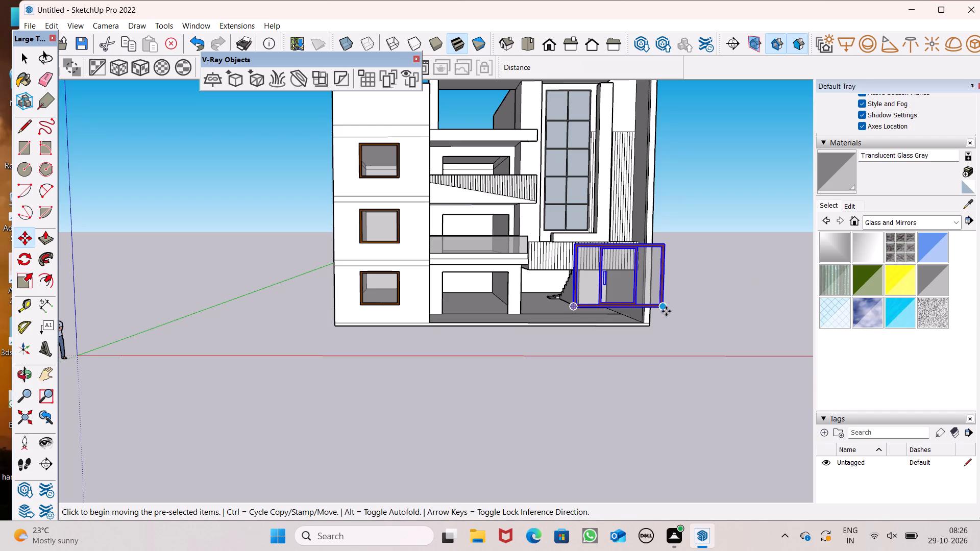
drag(665, 306, 627, 319)
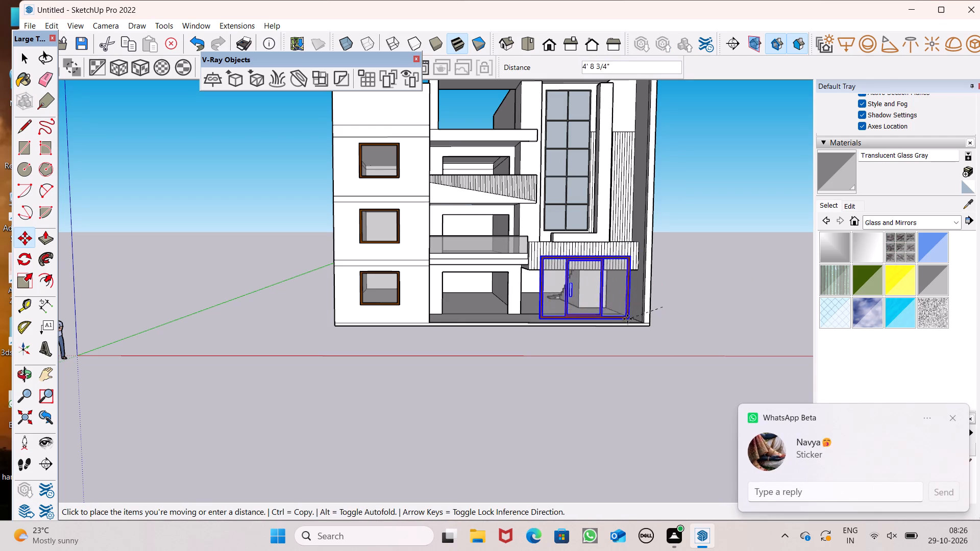
drag(627, 319, 504, 312)
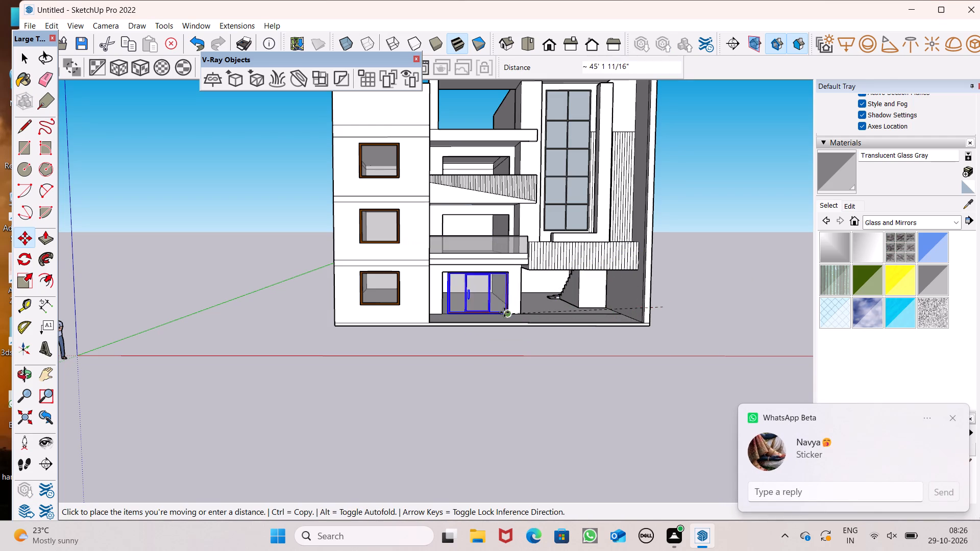
drag(504, 312, 503, 309)
click(954, 422)
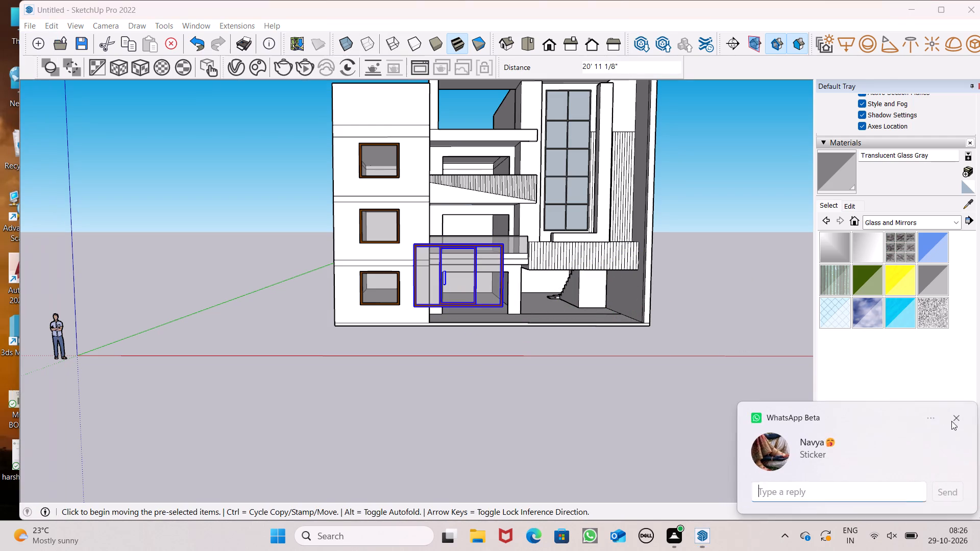
Move the door group about 48' 7" by its lower outer corner, back from the front of the facade toward the ground-floor opening.
scroll(473, 290, up, 8)
middle_drag(598, 360, 558, 377)
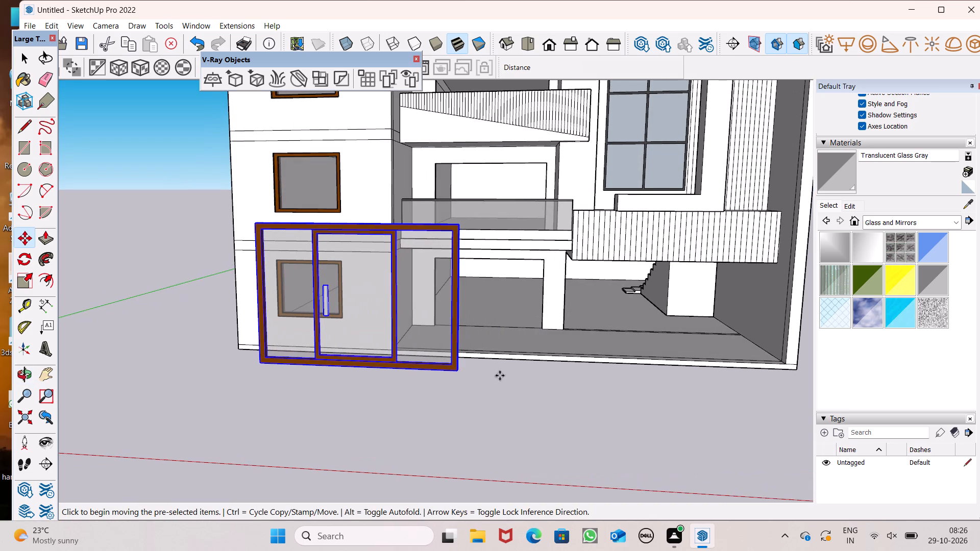
drag(452, 370, 512, 324)
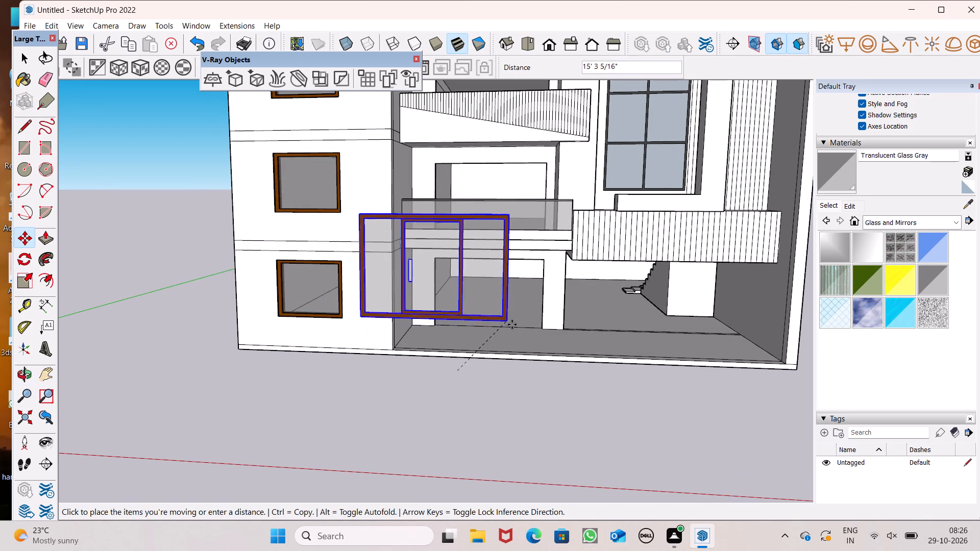
drag(512, 324, 558, 310)
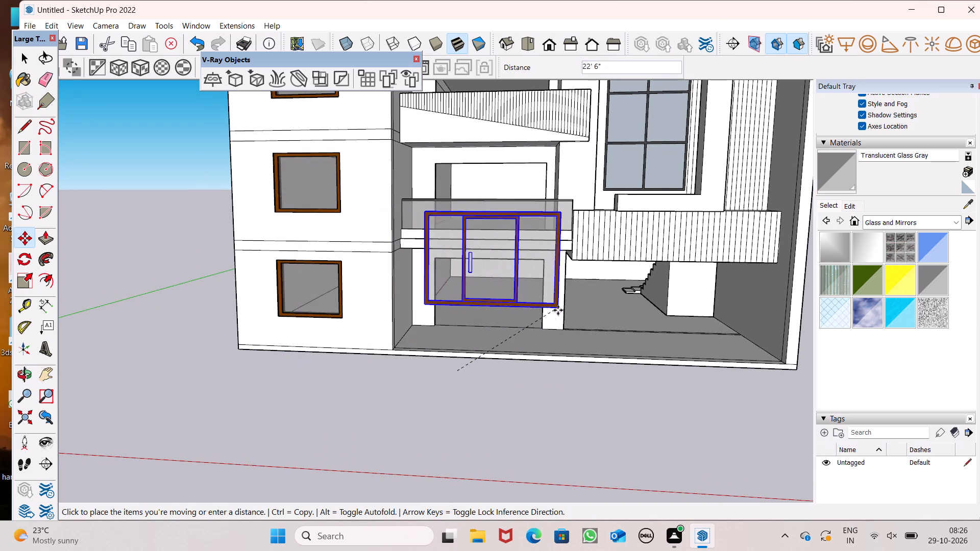
drag(558, 310, 524, 285)
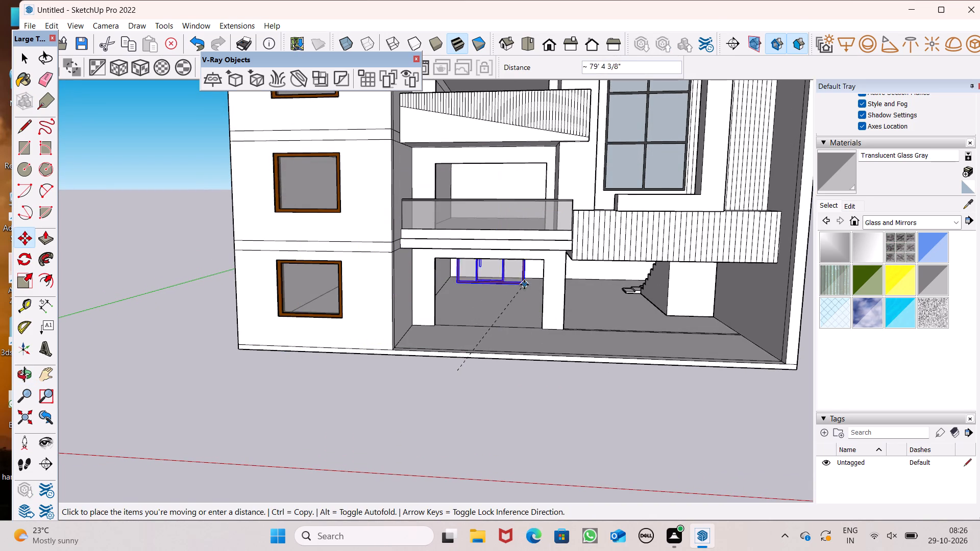
drag(524, 285, 535, 271)
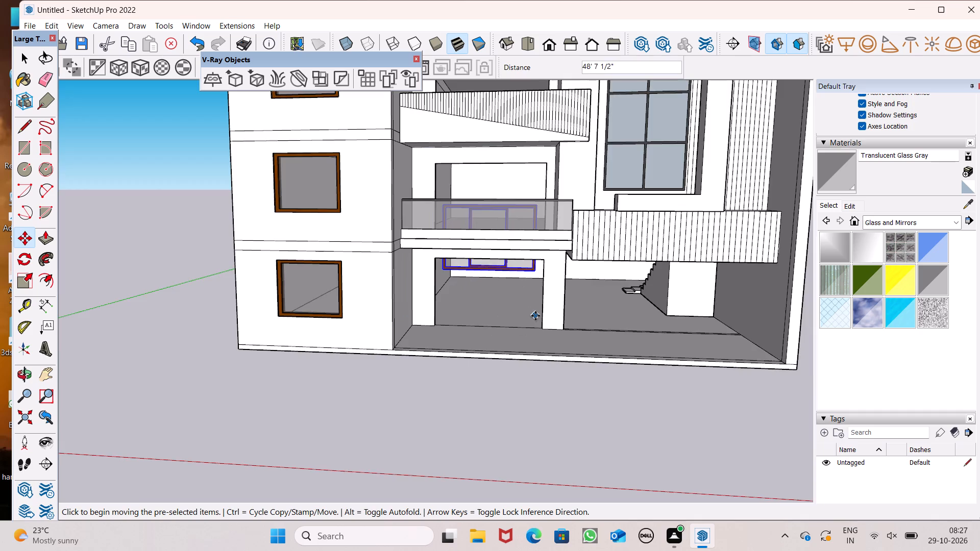
Try to align the door group's lower corner with the stair-side edge of the ground-floor opening, moving it about 20' 9".
scroll(535, 316, up, 8)
scroll(536, 220, up, 2)
drag(536, 206, 538, 211)
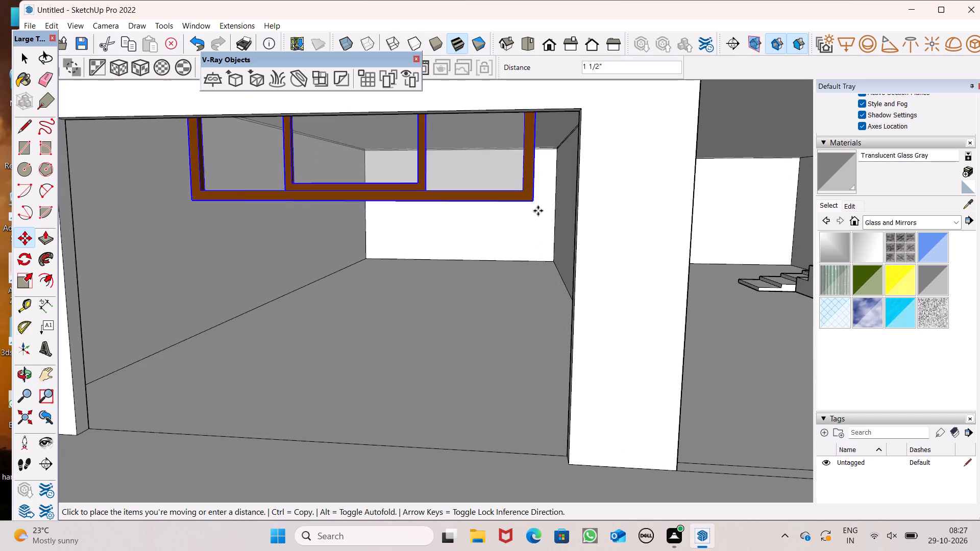
drag(538, 211, 567, 463)
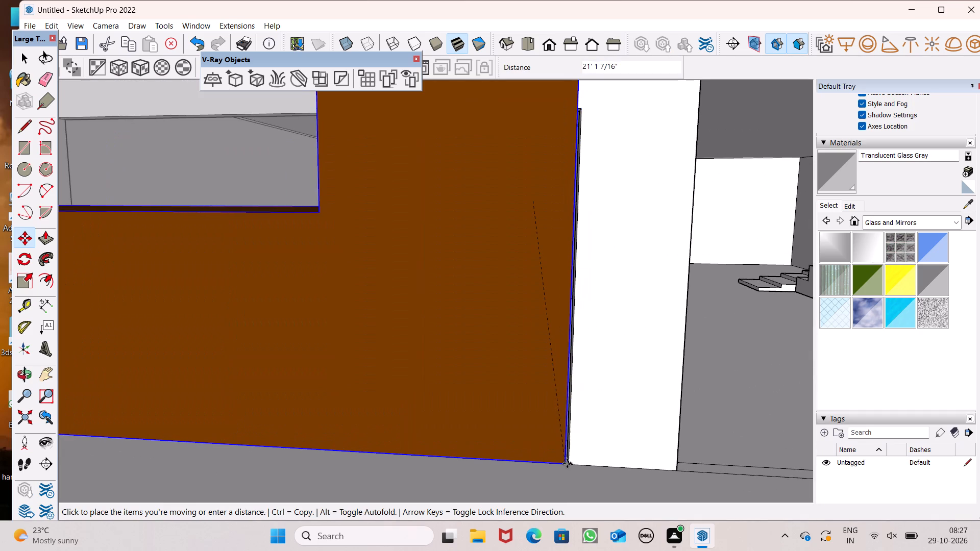
drag(567, 463, 568, 391)
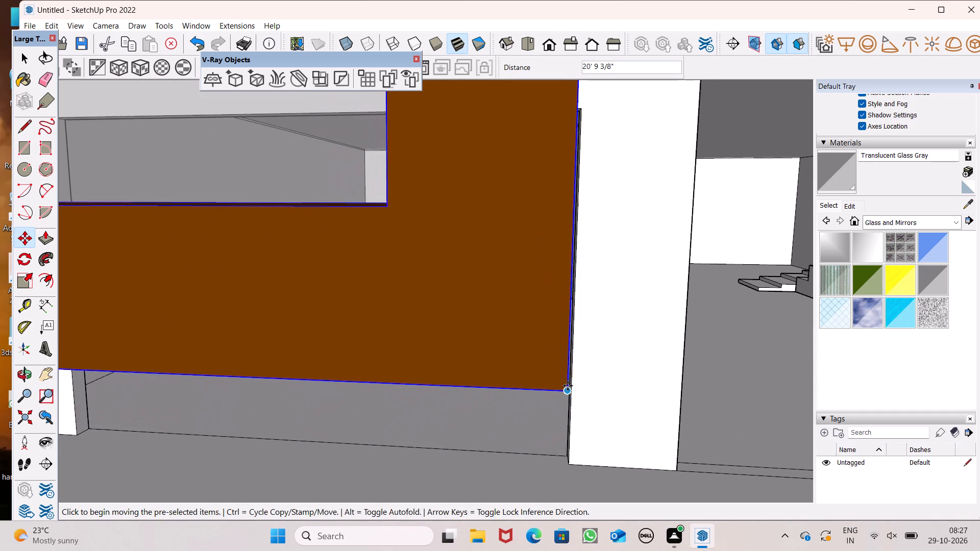
Move the door group onto the opening's stair-side edge, seating its lower corner on the lower corner of the ground-floor opening.
scroll(571, 361, down, 3)
middle_drag(576, 430, 596, 456)
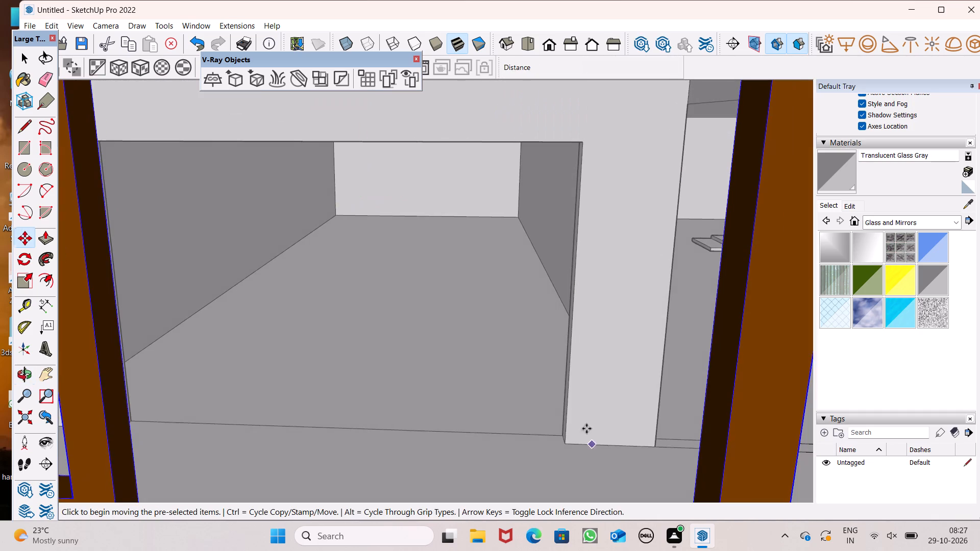
scroll(567, 375, down, 11)
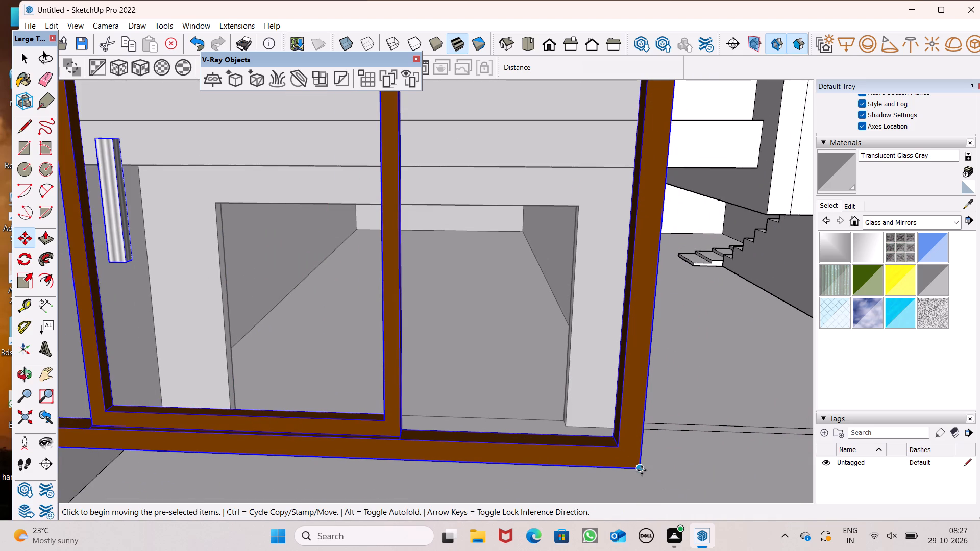
drag(642, 470, 576, 296)
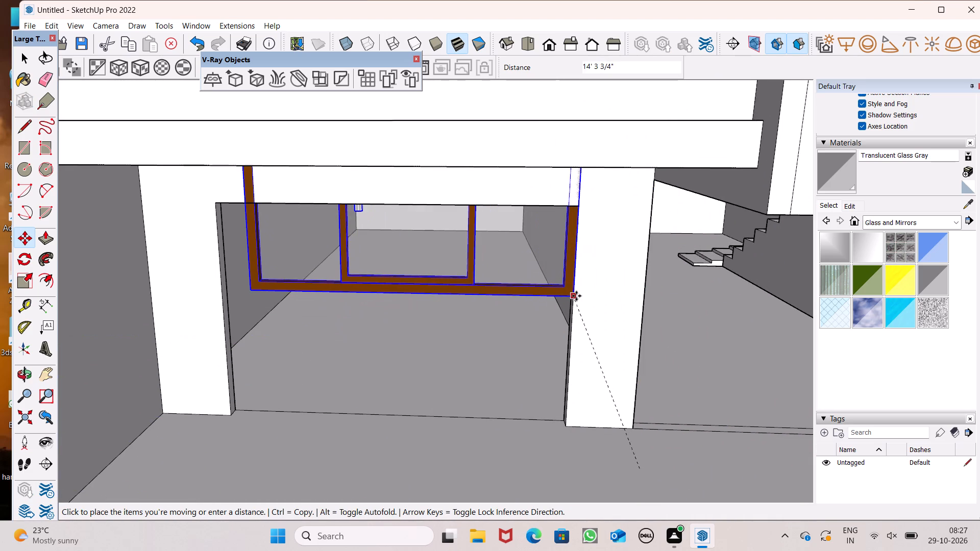
drag(576, 296, 576, 296)
middle_drag(594, 418, 606, 396)
drag(572, 300, 568, 347)
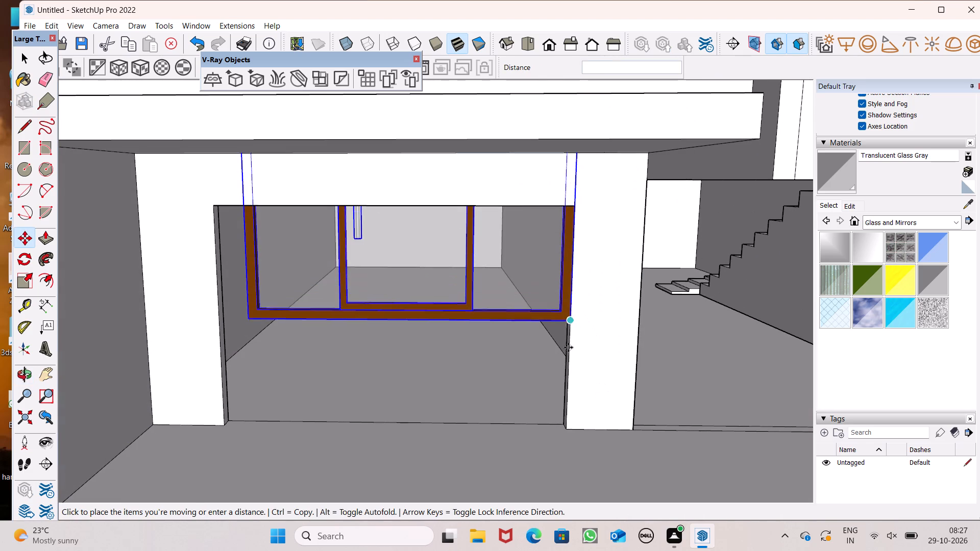
drag(568, 347, 567, 425)
scroll(556, 342, down, 5)
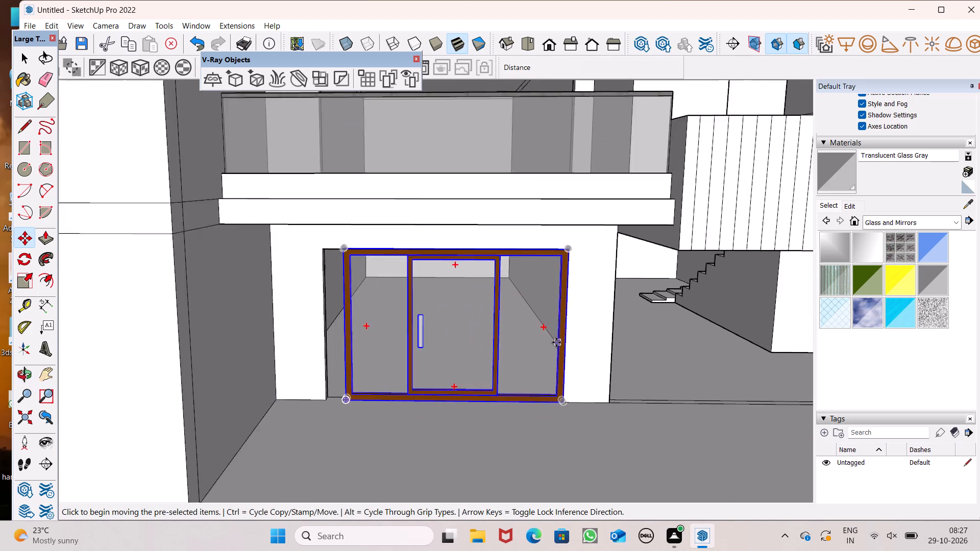
Stretch the door group along the red axis until its free side meets the far edge of the ground-floor opening.
middle_drag(573, 398, 597, 322)
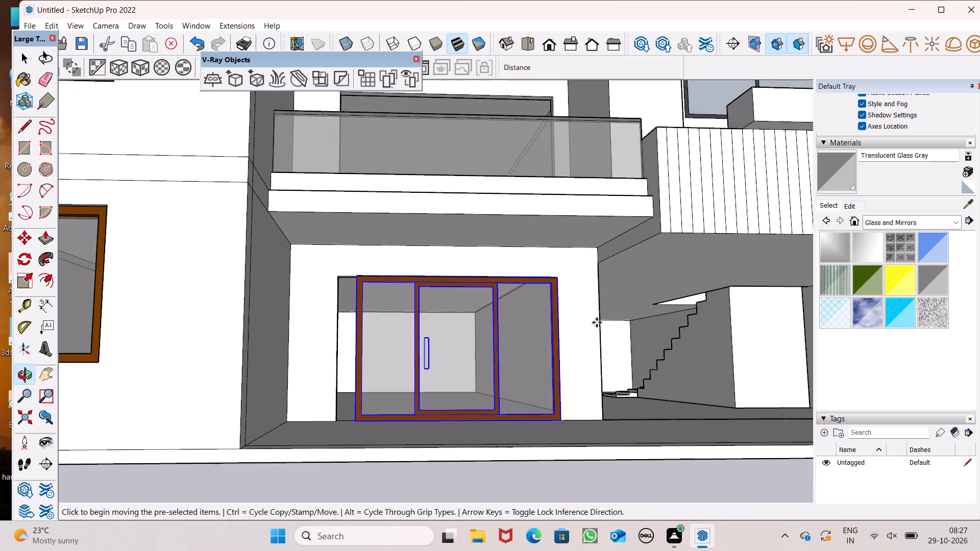
middle_drag(516, 331, 435, 357)
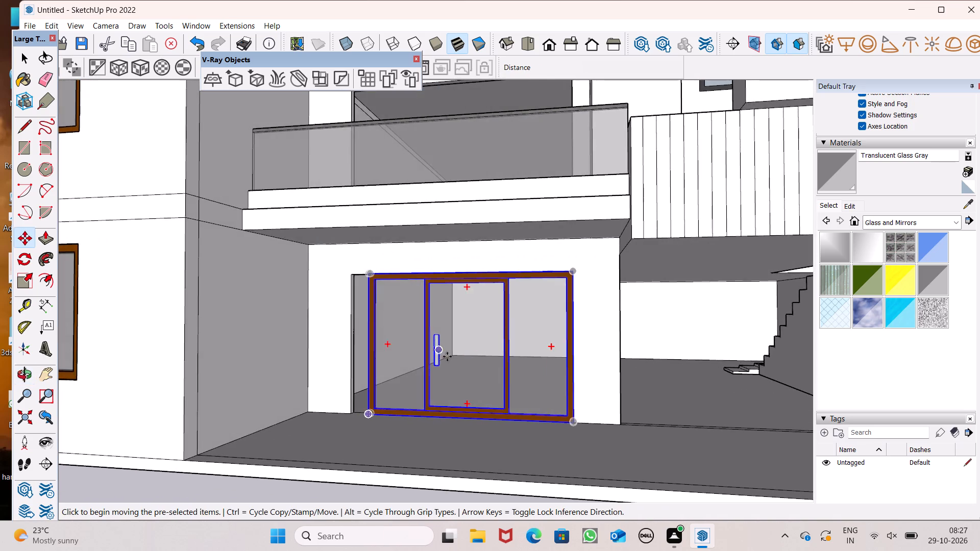
scroll(540, 359, up, 8)
scroll(568, 393, up, 1)
middle_drag(568, 393, 465, 393)
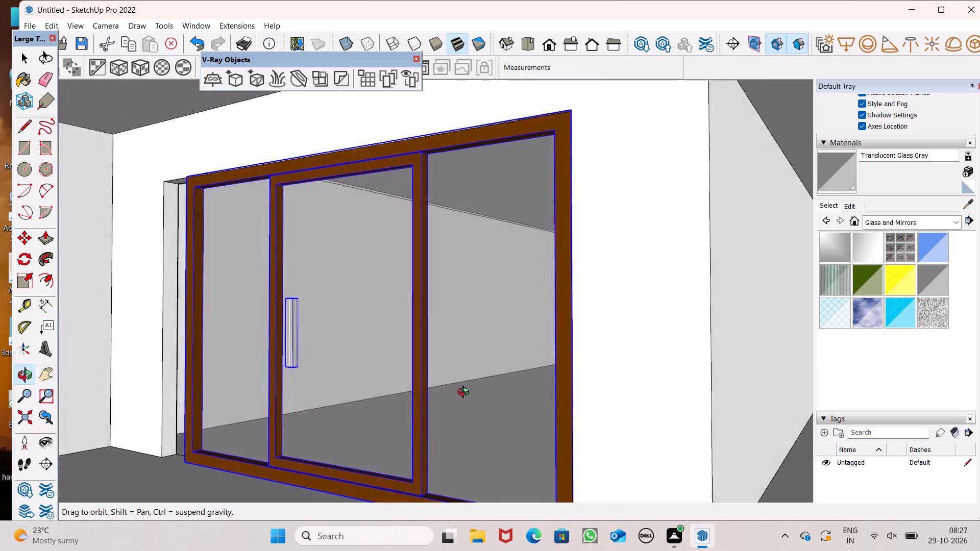
middle_drag(465, 393, 673, 437)
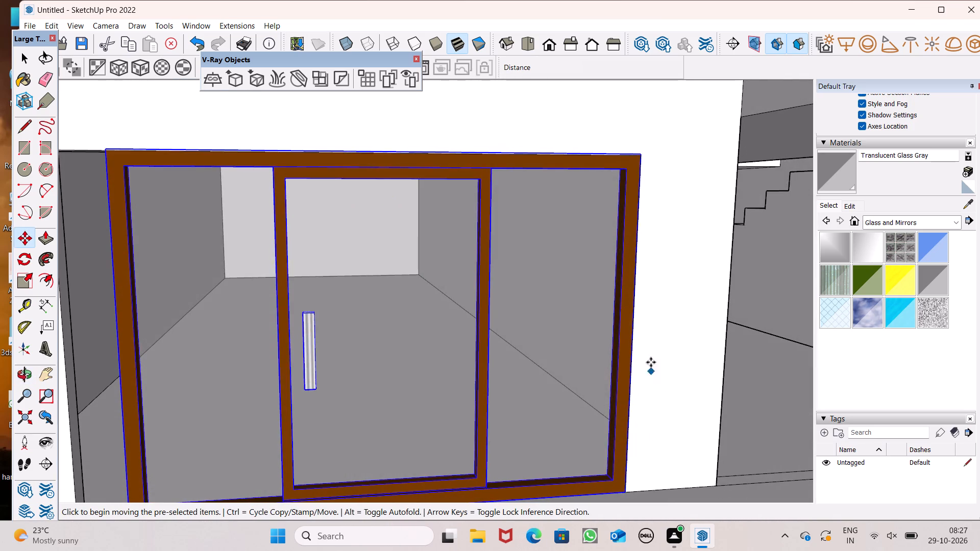
scroll(656, 349, down, 6)
middle_drag(550, 363, 587, 376)
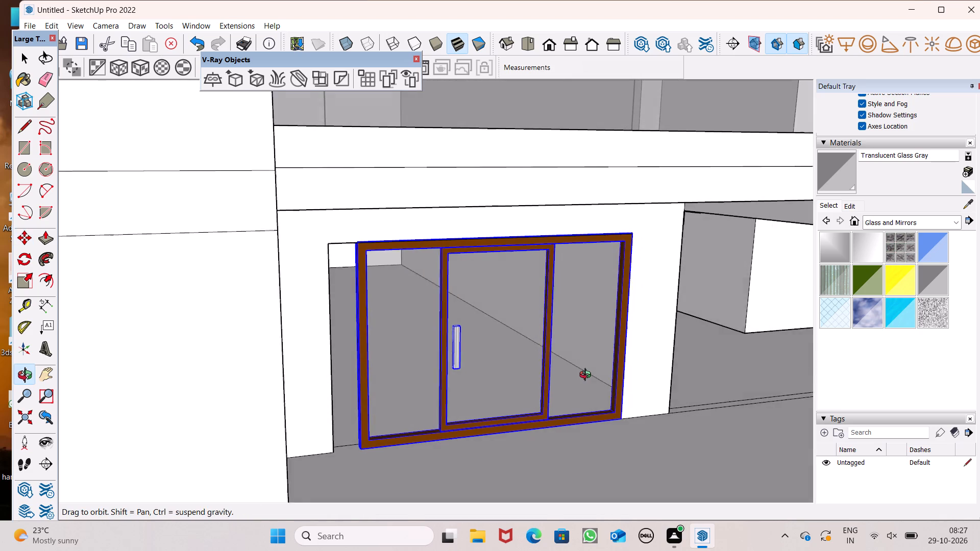
middle_drag(587, 376, 591, 376)
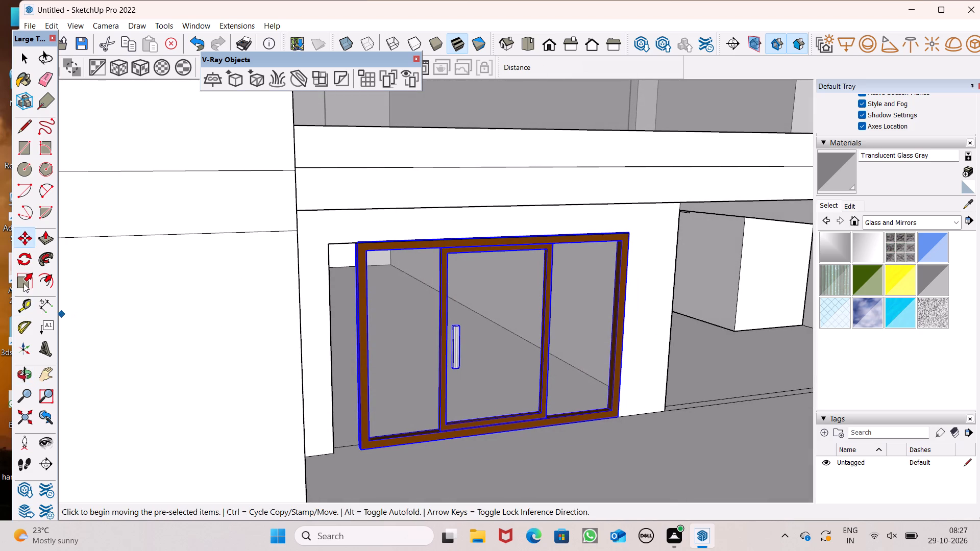
click(26, 278)
middle_drag(219, 346, 241, 368)
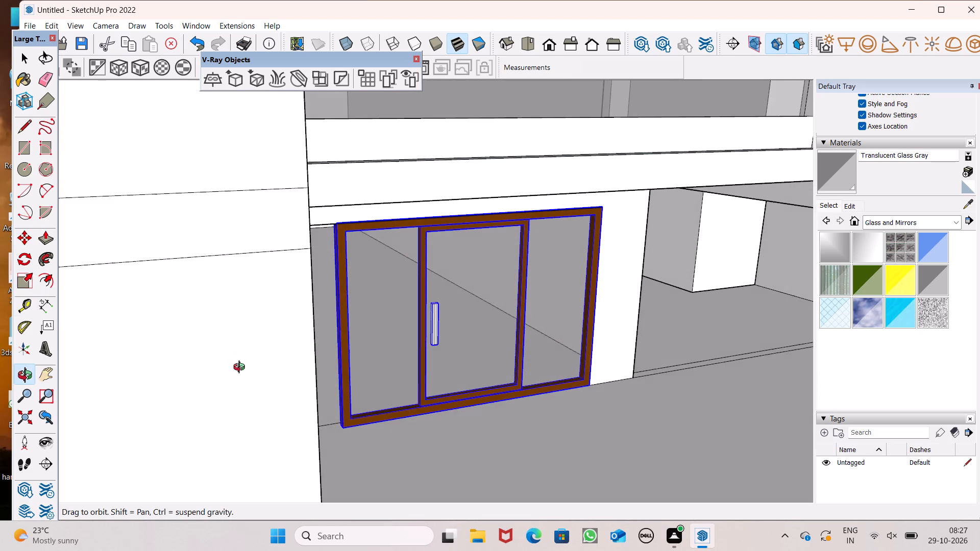
middle_drag(241, 368, 238, 366)
scroll(301, 330, up, 12)
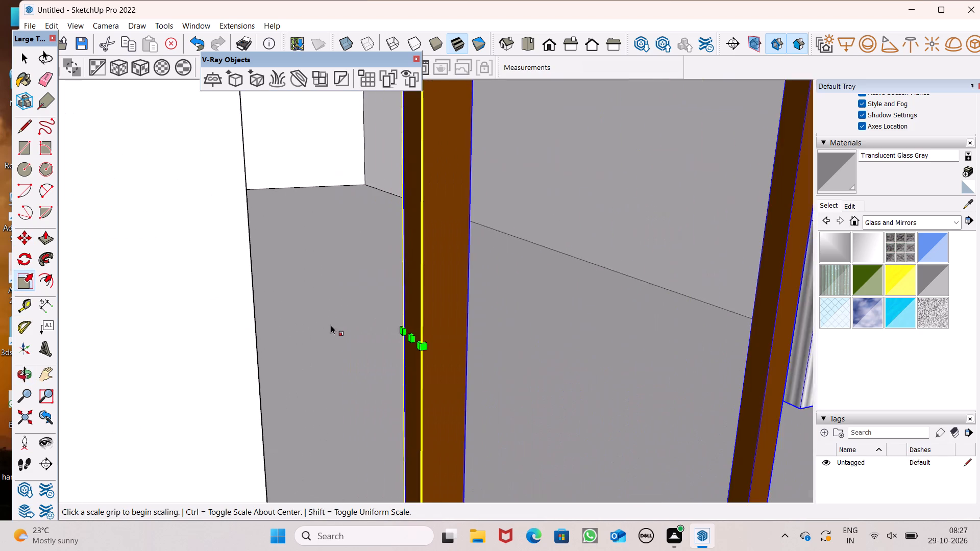
scroll(331, 325, down, 2)
drag(374, 334, 363, 340)
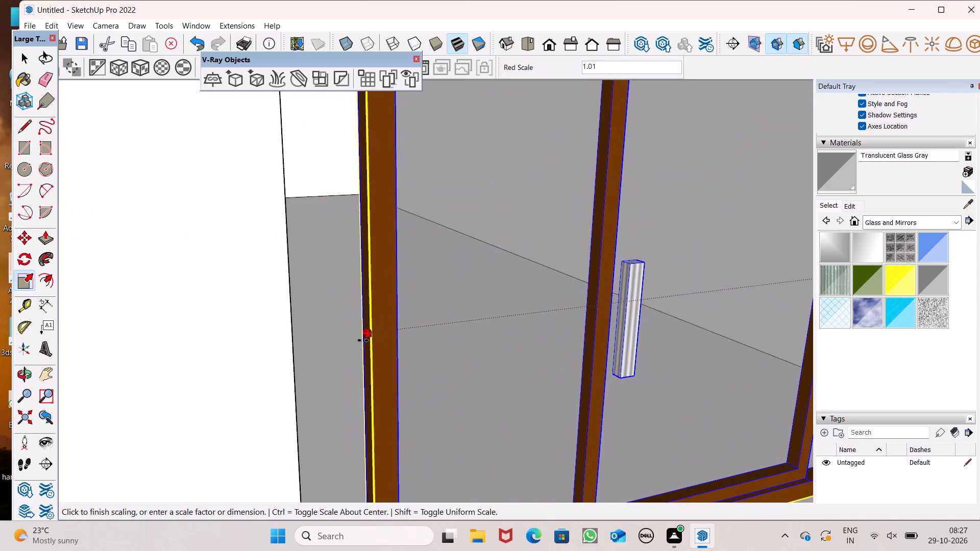
drag(363, 340, 296, 358)
scroll(261, 331, down, 3)
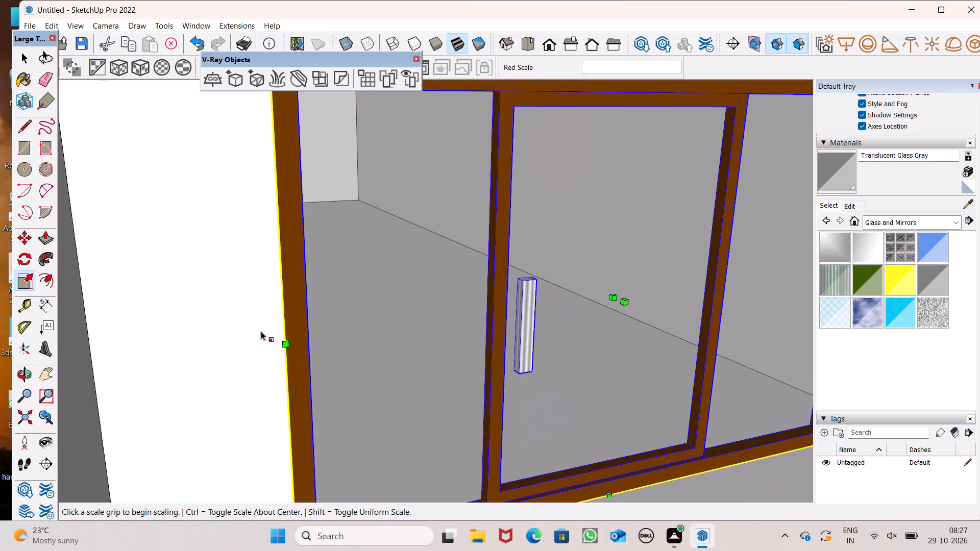
key(space)
Copy the fitted door group about 11' up into the opening behind the glass balcony railing on the floor above.
scroll(261, 331, down, 3)
middle_drag(379, 378, 306, 393)
scroll(382, 338, down, 5)
click(439, 334)
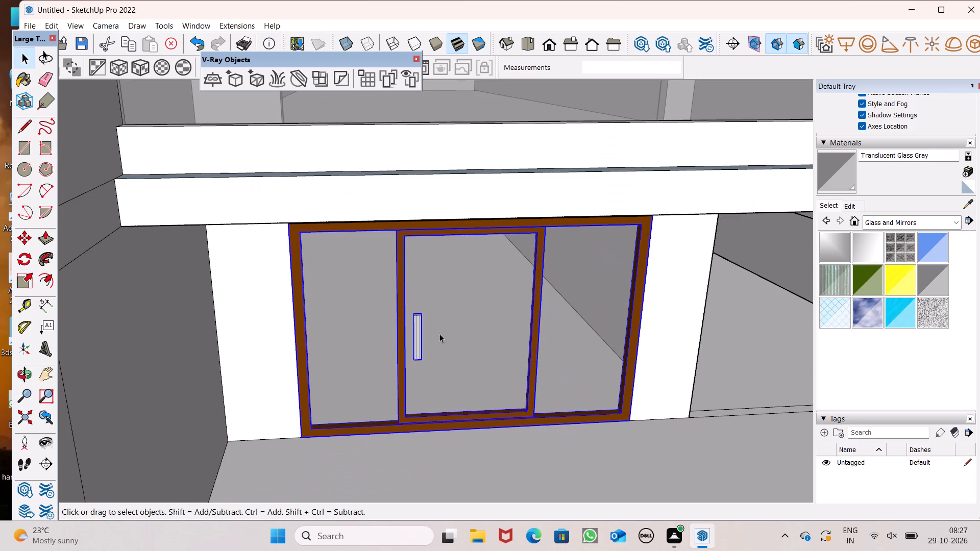
scroll(434, 334, down, 5)
middle_drag(447, 343, 391, 312)
scroll(432, 372, down, 7)
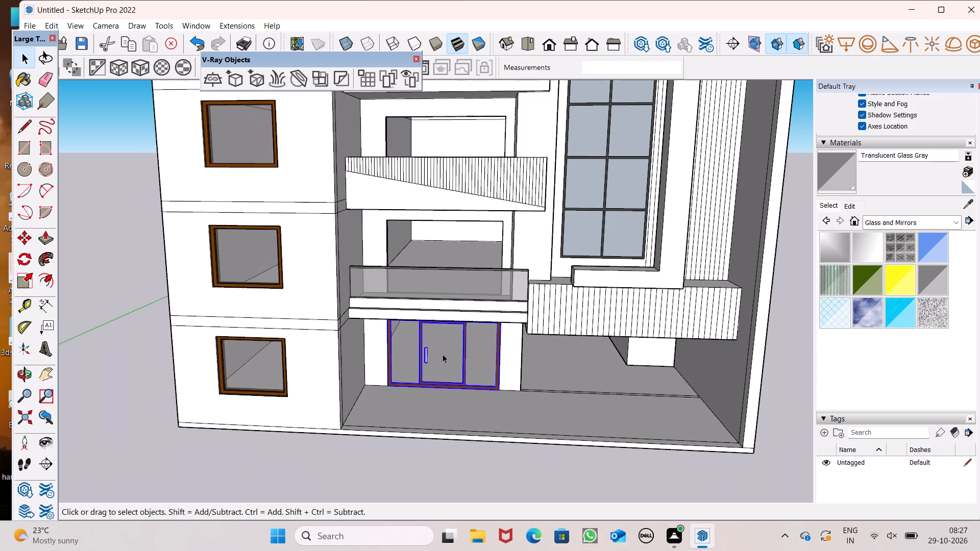
key(m)
key(Return)
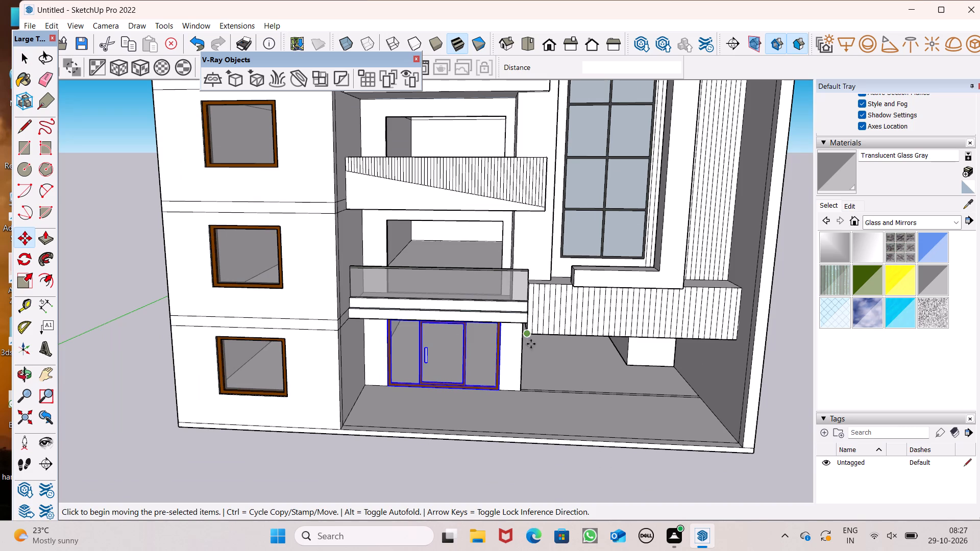
drag(499, 392, 495, 323)
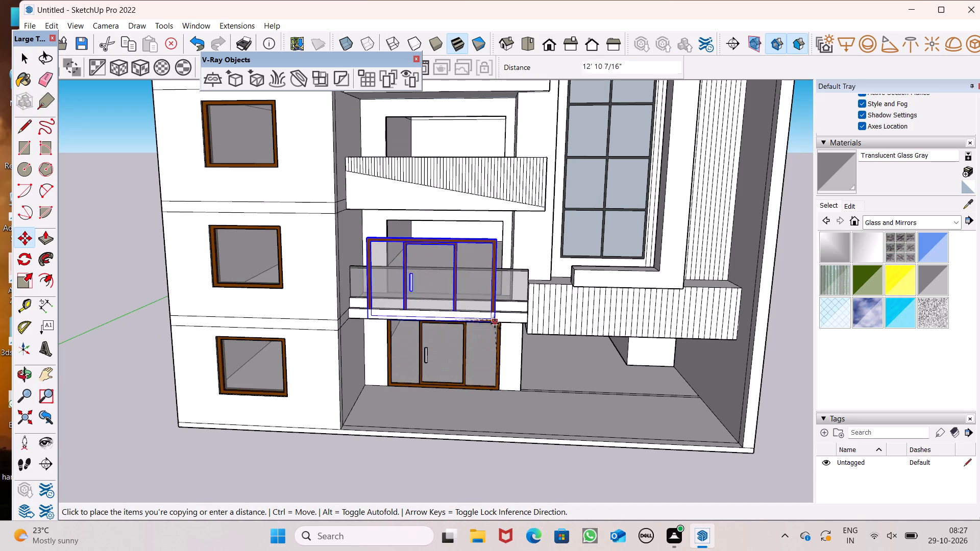
drag(495, 323, 506, 295)
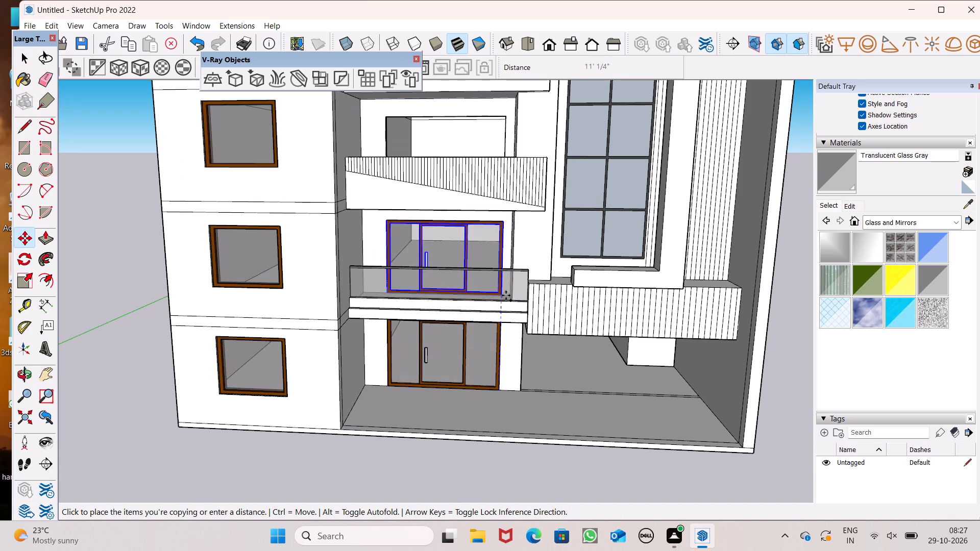
drag(506, 295, 505, 294)
Move the copied door group down so its lower corner sits on the lower corner of the opening behind the glass balcony railing.
scroll(470, 270, up, 8)
middle_drag(501, 312, 509, 383)
scroll(507, 340, down, 5)
scroll(512, 280, up, 6)
middle_drag(517, 296, 513, 327)
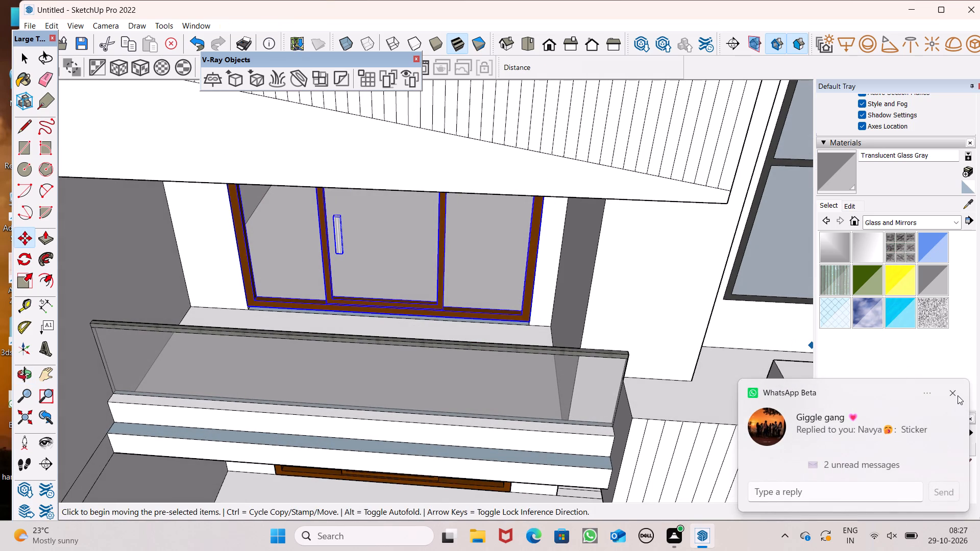
click(958, 395)
middle_drag(596, 304, 585, 174)
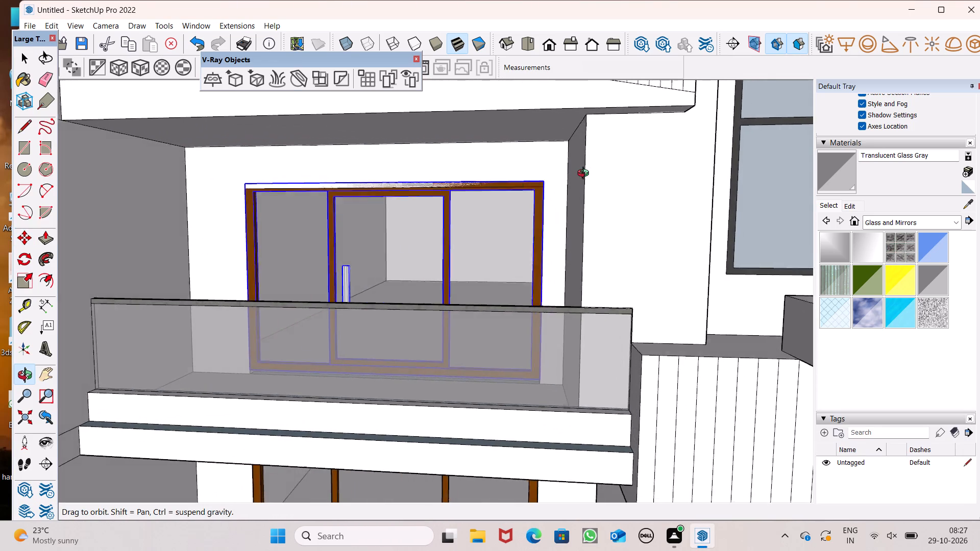
middle_drag(585, 174, 606, 254)
scroll(521, 308, up, 3)
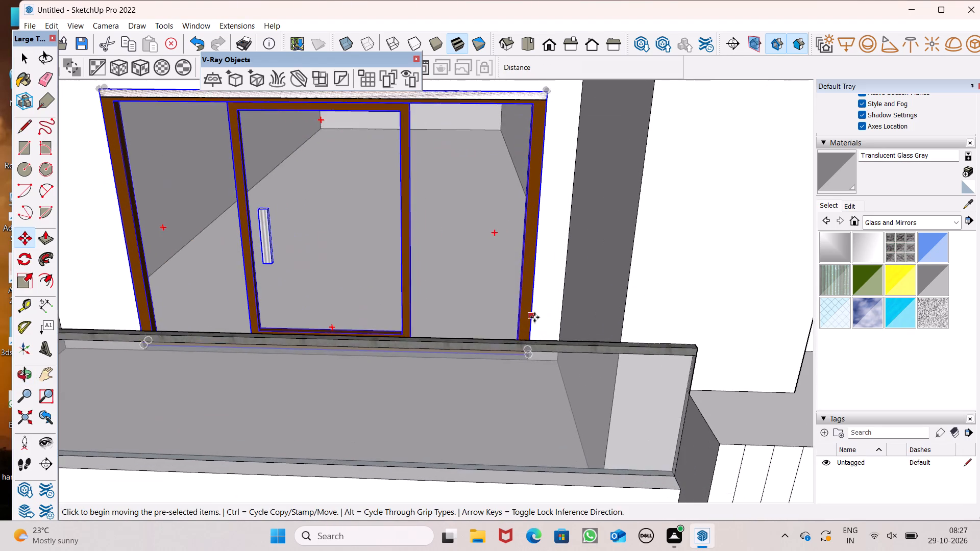
middle_drag(536, 321, 533, 385)
scroll(534, 385, up, 9)
scroll(543, 340, up, 6)
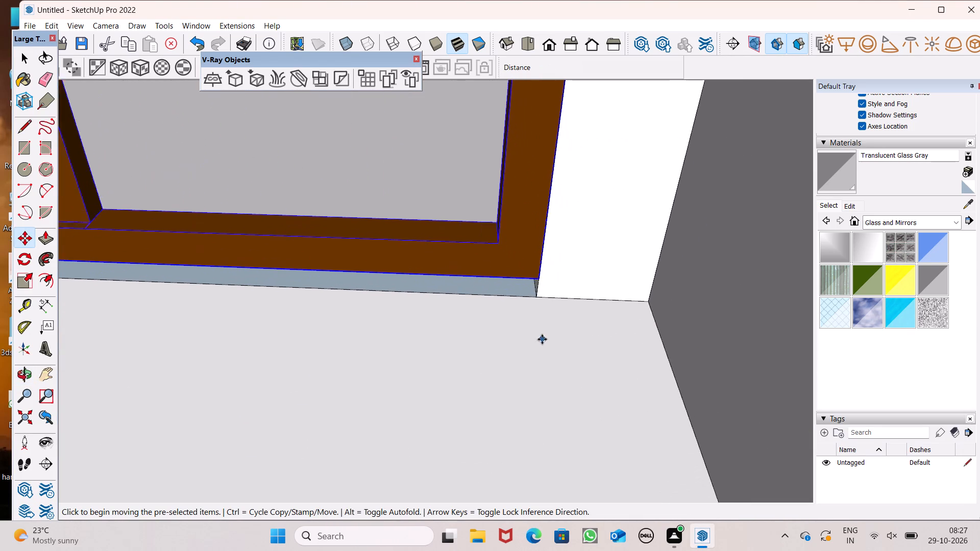
scroll(540, 273, up, 3)
drag(540, 273, 540, 309)
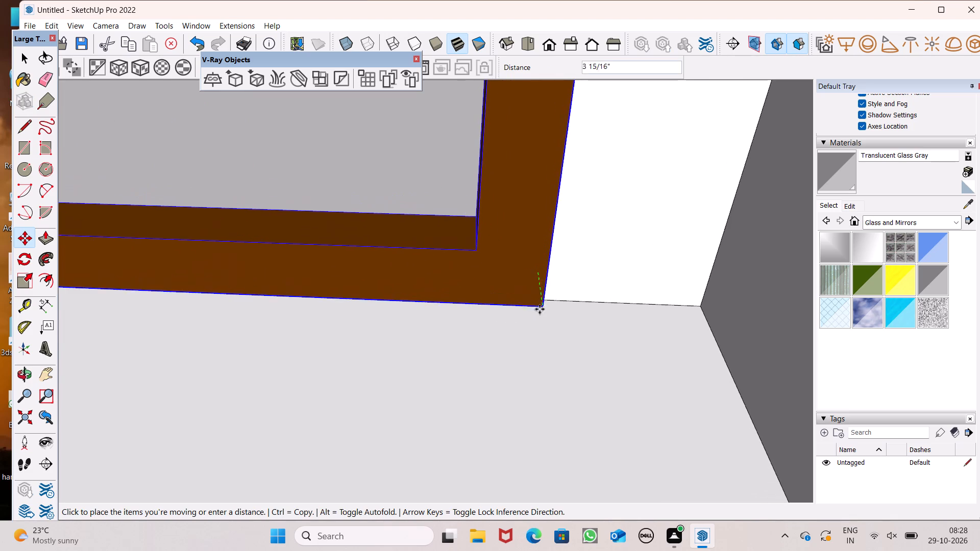
drag(540, 309, 543, 290)
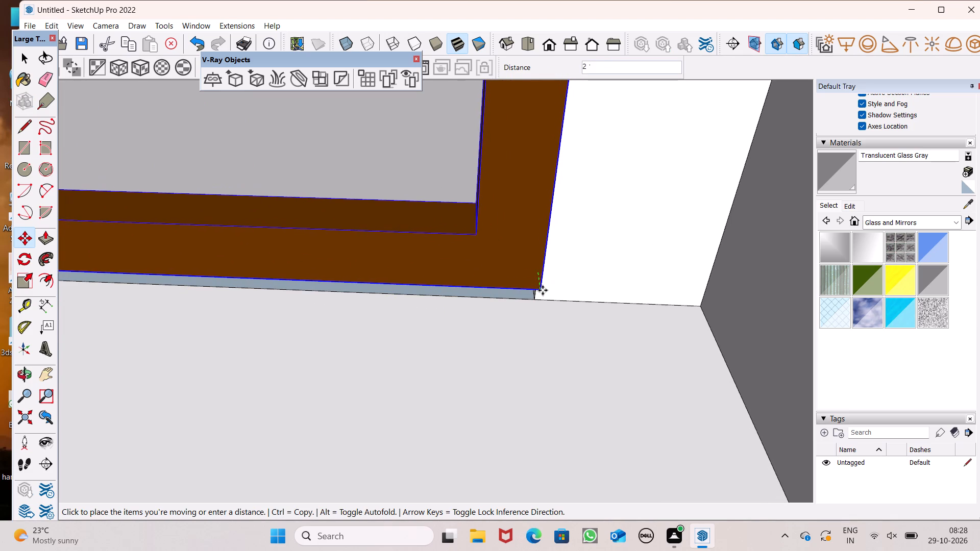
drag(543, 290, 528, 302)
scroll(522, 269, down, 4)
key(space)
scroll(520, 269, down, 6)
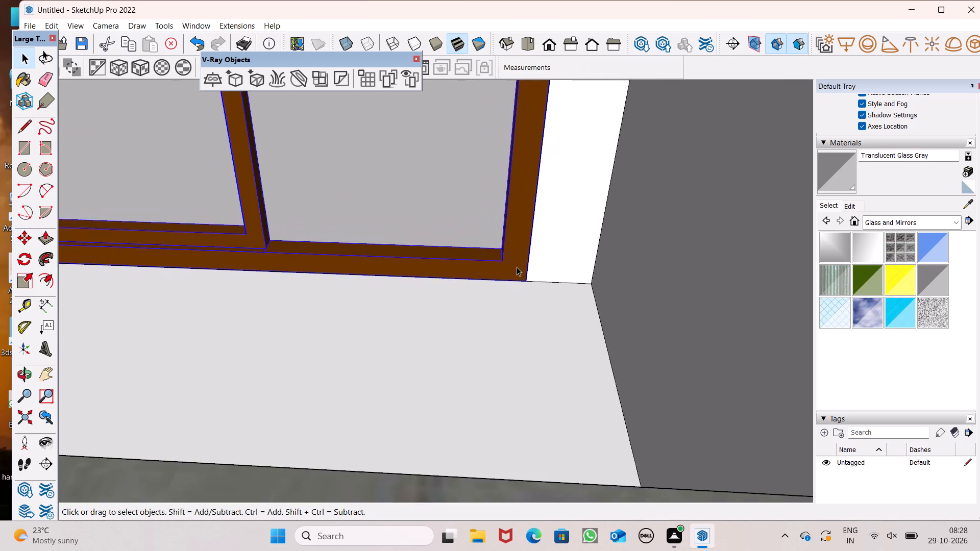
scroll(517, 267, down, 13)
middle_drag(510, 324, 517, 218)
scroll(517, 217, down, 11)
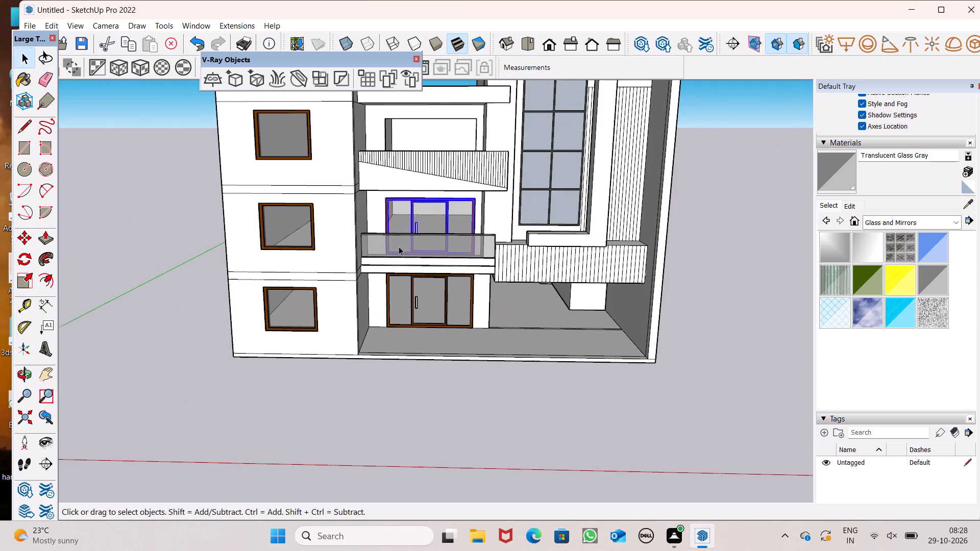
scroll(399, 246, down, 2)
click(436, 391)
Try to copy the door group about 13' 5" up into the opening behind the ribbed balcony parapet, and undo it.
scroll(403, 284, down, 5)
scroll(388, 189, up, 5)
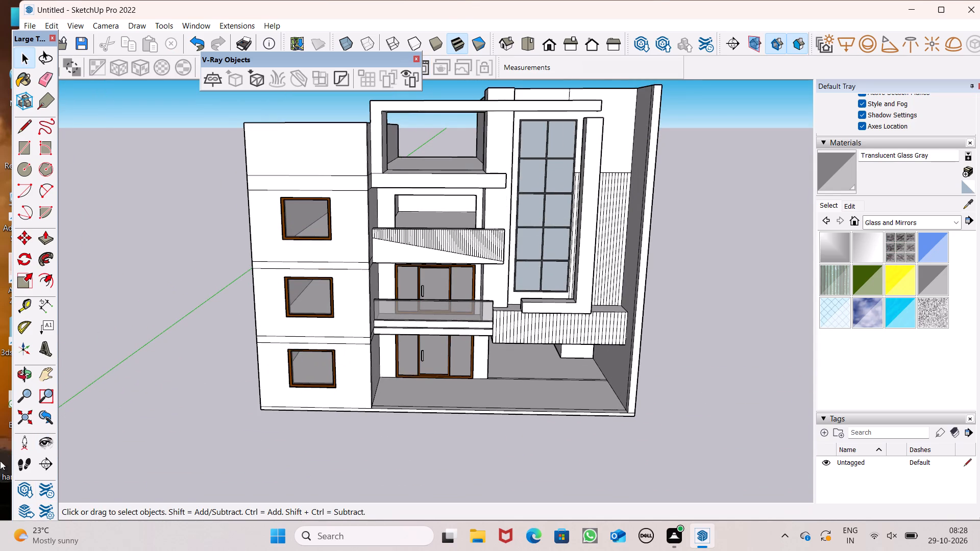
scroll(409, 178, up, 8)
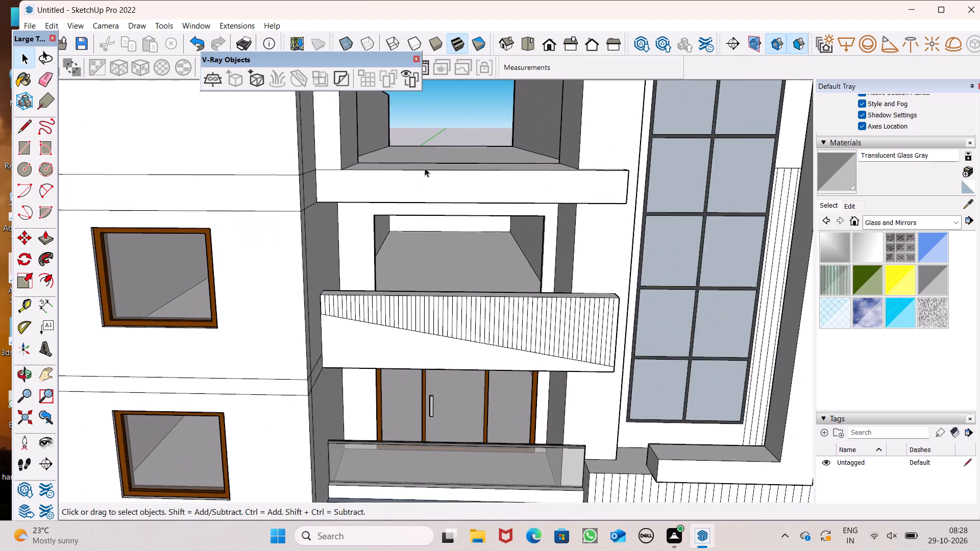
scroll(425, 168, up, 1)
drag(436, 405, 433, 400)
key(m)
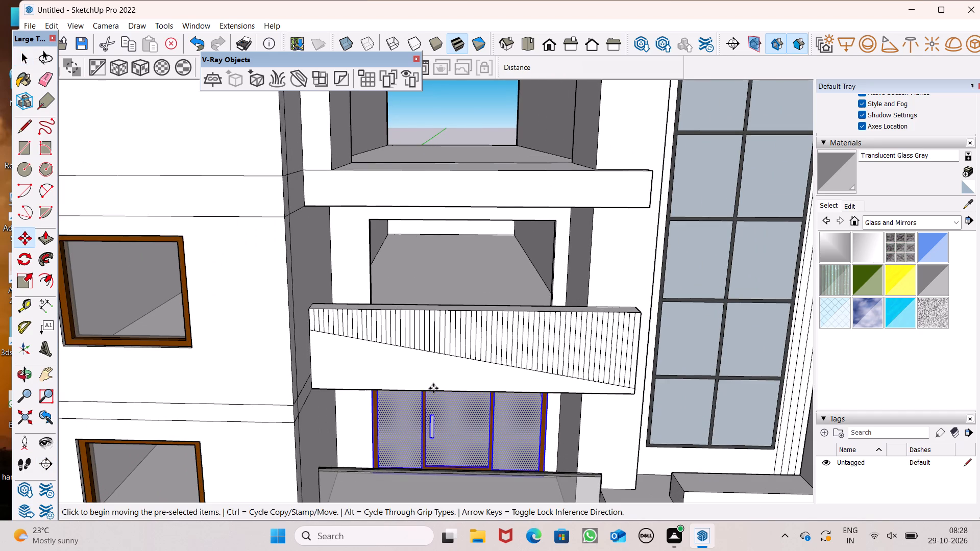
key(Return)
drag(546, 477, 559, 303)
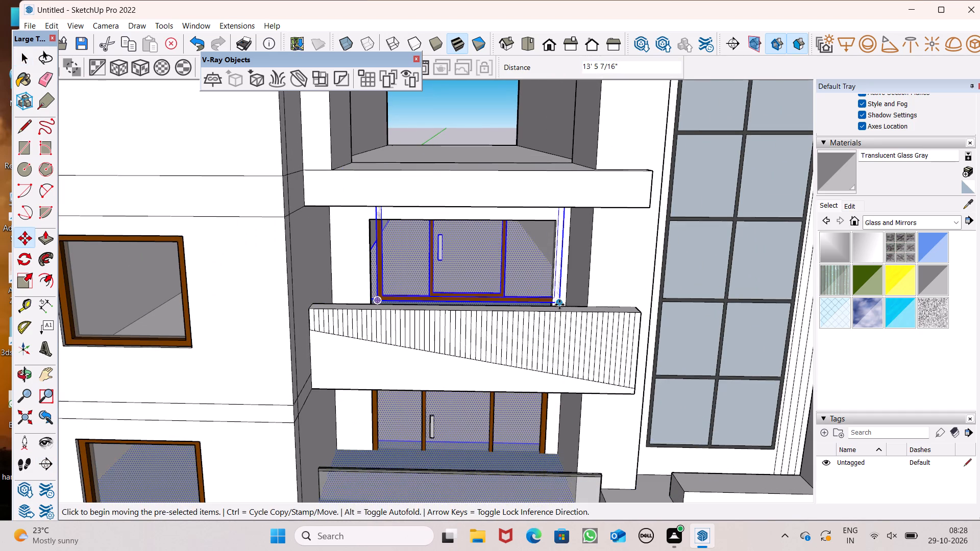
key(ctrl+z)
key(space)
Copy the door group behind the glass railing up into the opening behind the ribbed balcony parapet.
scroll(516, 241, down, 8)
scroll(512, 307, up, 5)
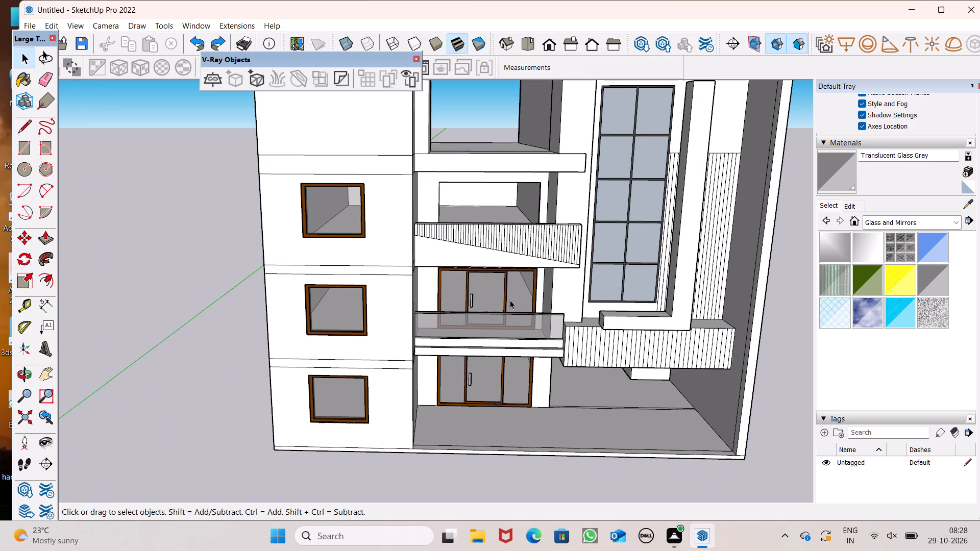
click(510, 300)
key(m)
key(Return)
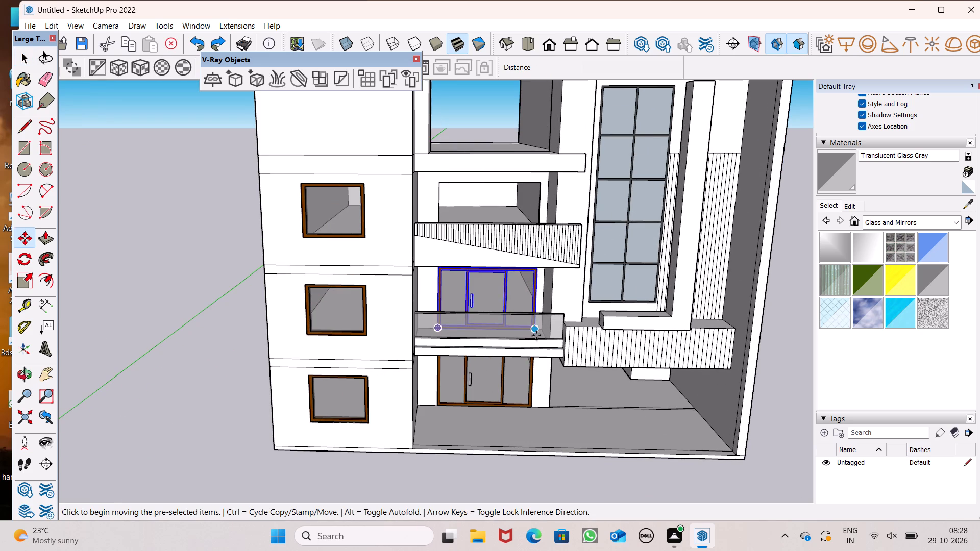
middle_drag(523, 328, 502, 379)
scroll(528, 346, up, 1)
middle_drag(528, 349, 535, 379)
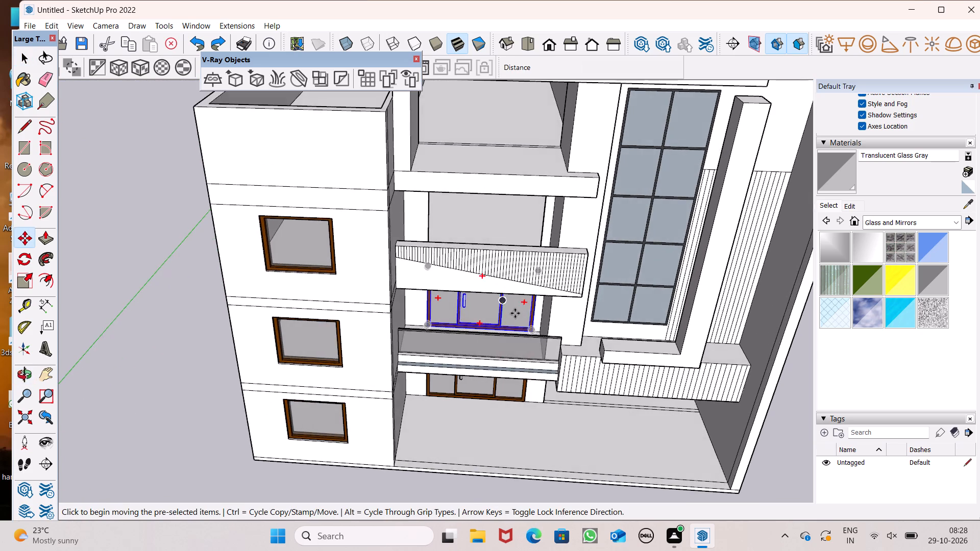
scroll(515, 313, up, 4)
scroll(511, 356, down, 6)
scroll(517, 271, up, 6)
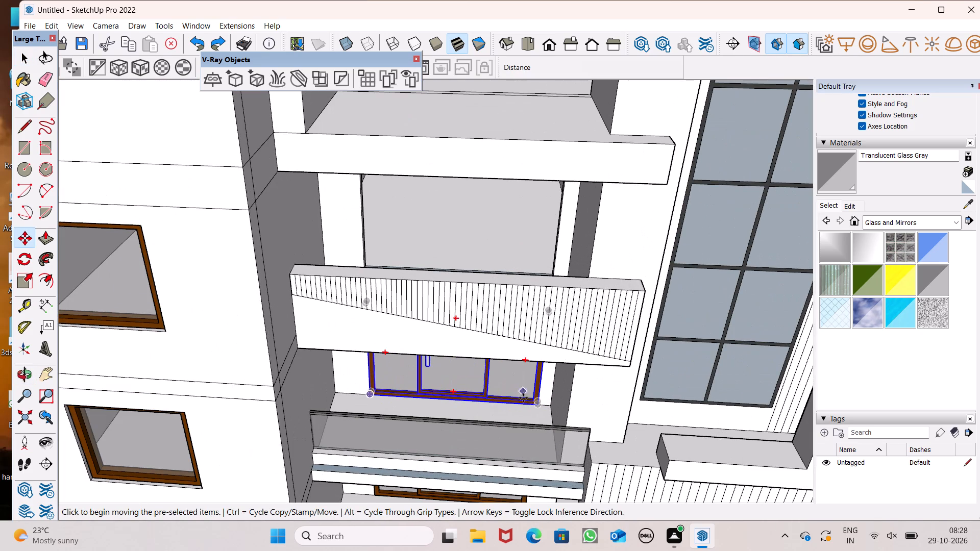
drag(538, 410, 557, 290)
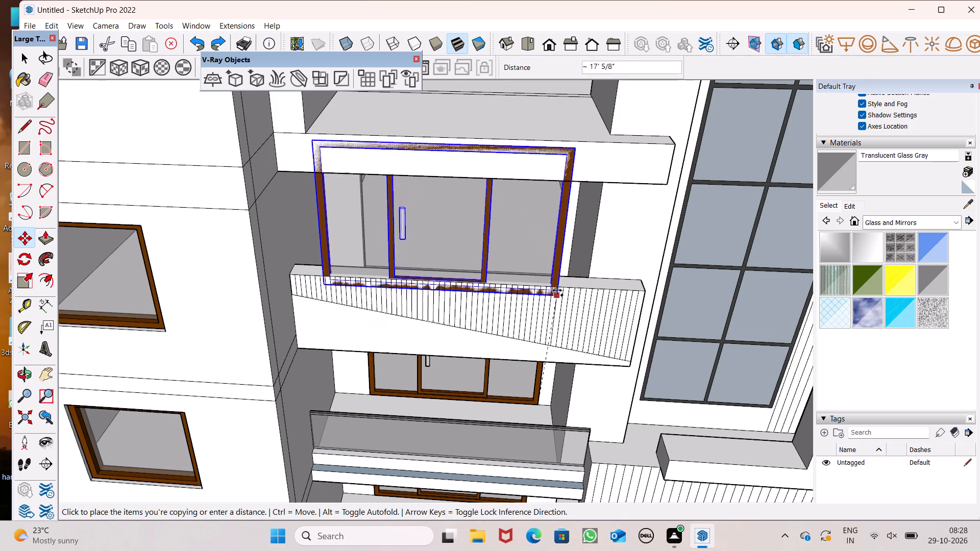
drag(557, 290, 560, 261)
Move the new door copy about 9 1/4" to seat its lower corner on the lower corner of the opening behind the ribbed parapet.
middle_drag(558, 274, 536, 323)
scroll(528, 302, up, 8)
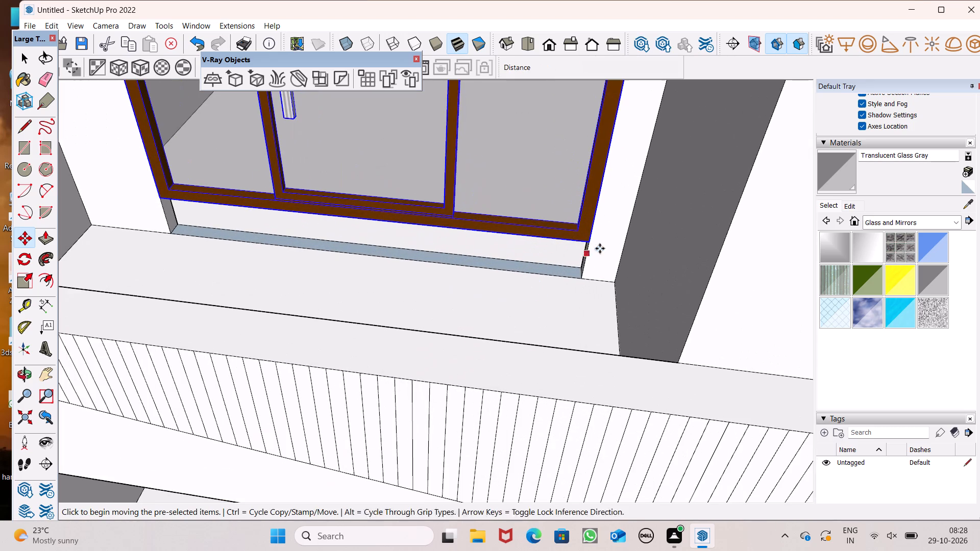
drag(594, 243, 581, 257)
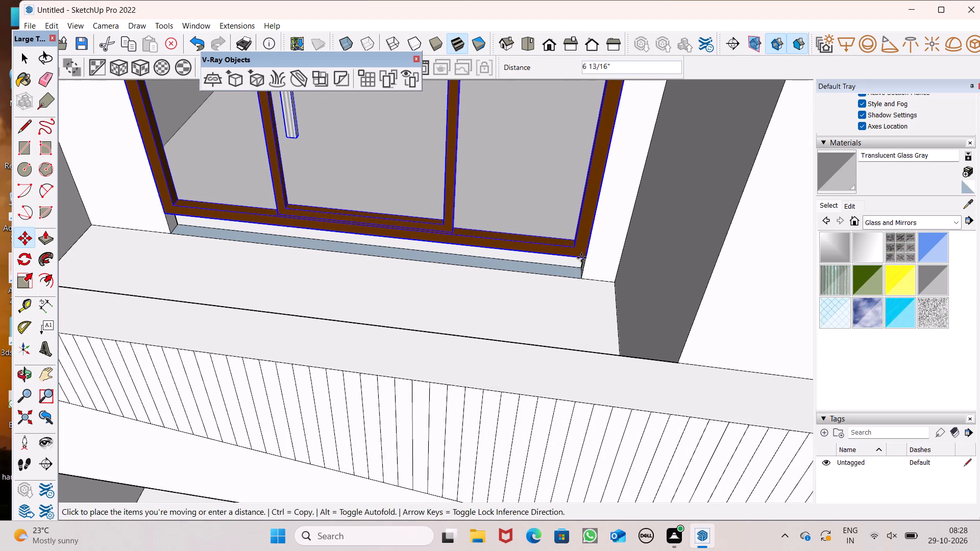
scroll(585, 281, up, 10)
drag(589, 217, 576, 276)
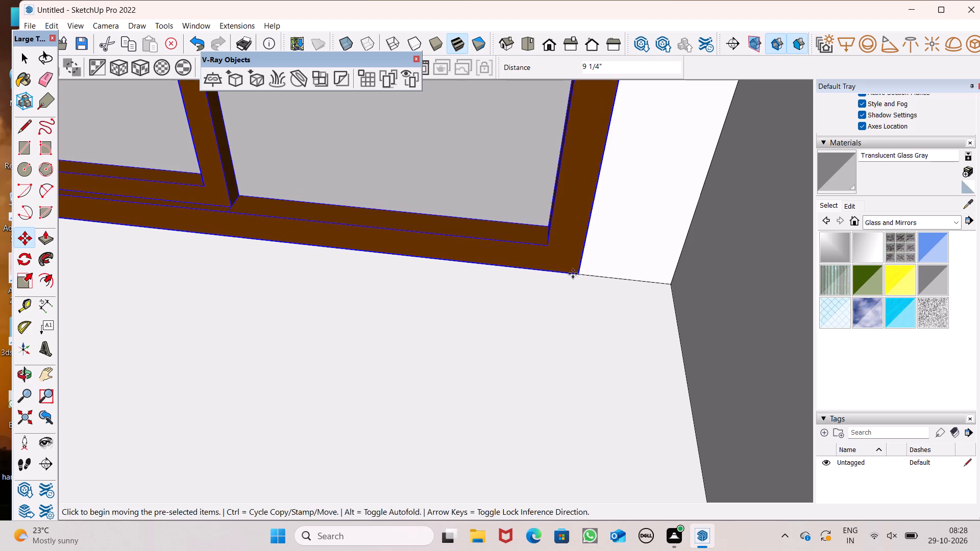
key(space)
scroll(568, 266, down, 7)
middle_drag(560, 298, 600, 190)
scroll(529, 230, down, 14)
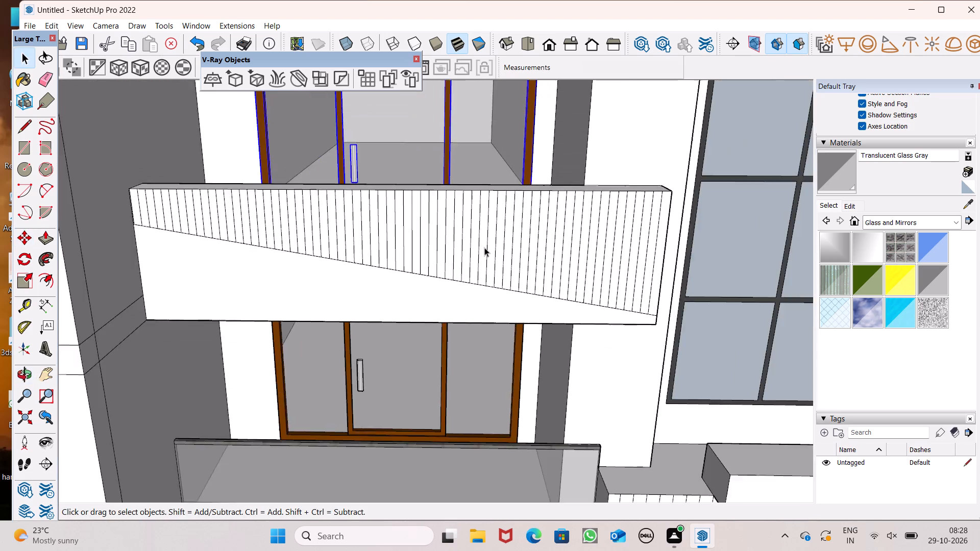
scroll(484, 247, down, 15)
scroll(438, 258, down, 1)
key(space)
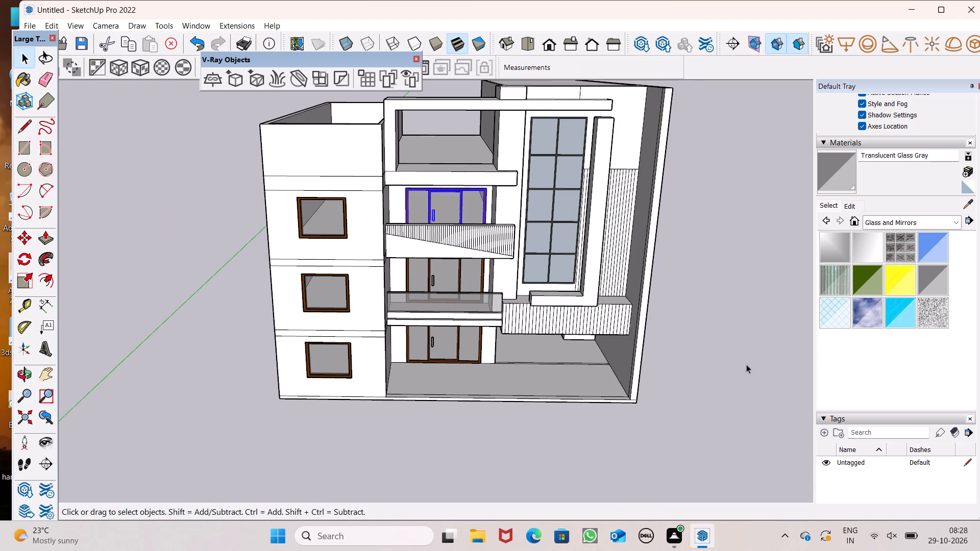
click(763, 361)
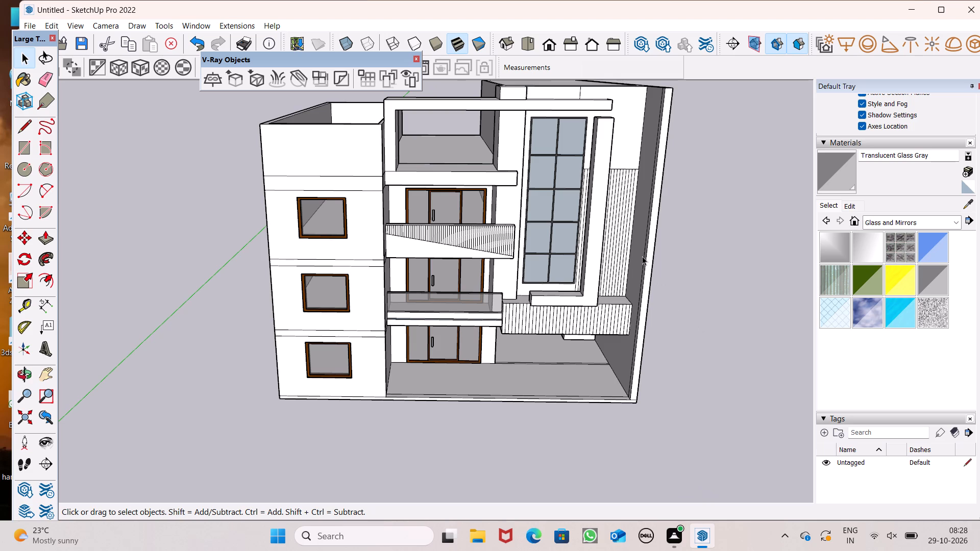
Examine the whole facade and its balconies from the front, above and both sides, checking the fitted doors and the open top floor.
scroll(674, 338, down, 3)
middle_drag(696, 351, 696, 266)
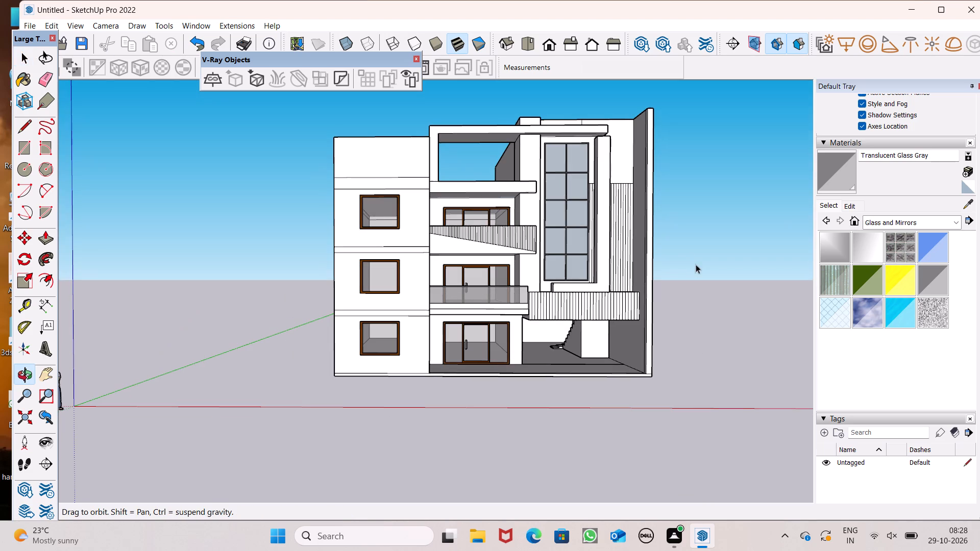
scroll(414, 259, down, 2)
middle_drag(426, 254, 404, 252)
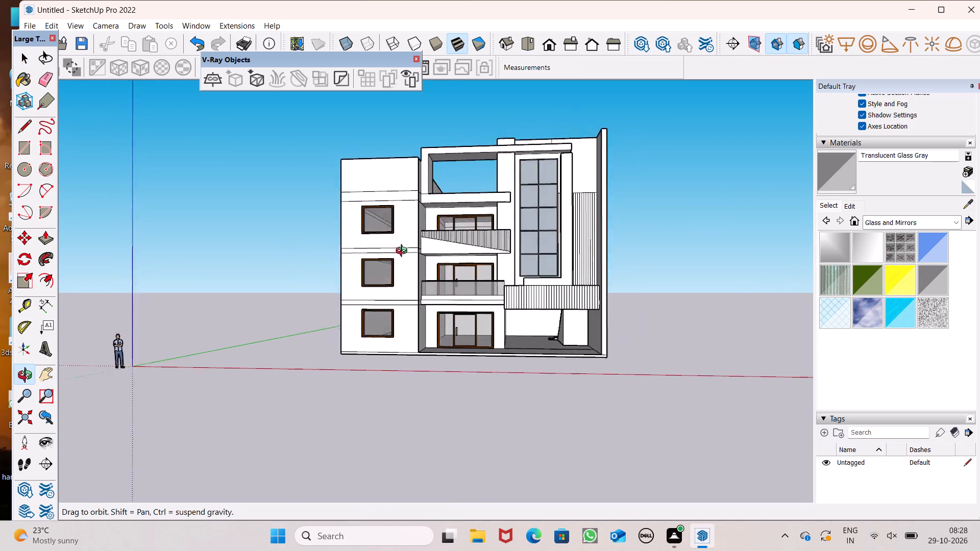
middle_drag(404, 252, 471, 254)
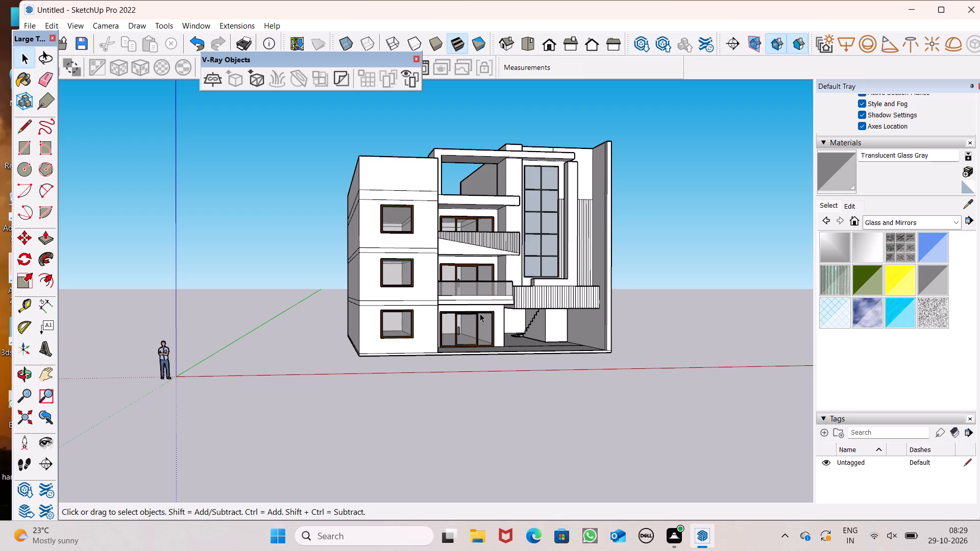
middle_drag(543, 280, 499, 489)
scroll(499, 511, up, 1)
scroll(488, 271, up, 8)
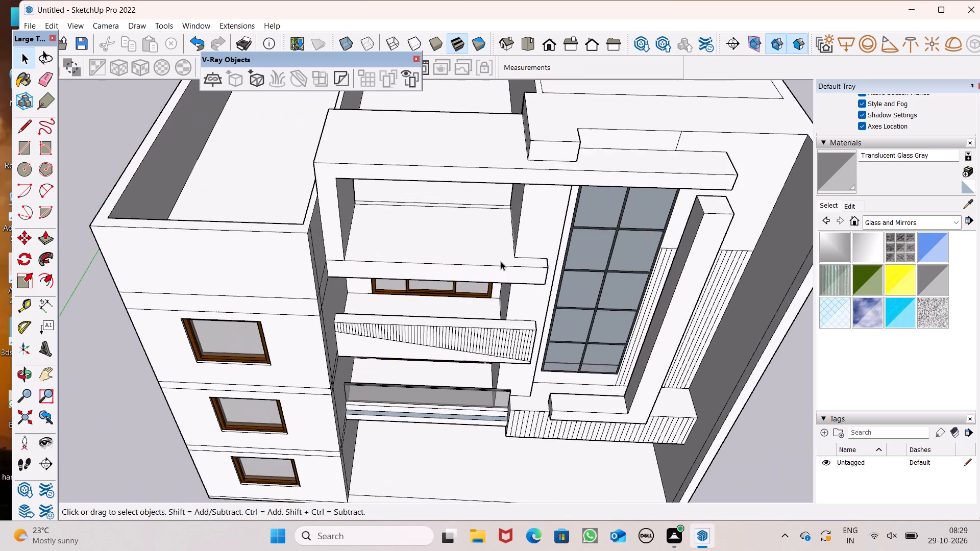
scroll(485, 294, up, 1)
middle_drag(484, 294, 545, 268)
scroll(544, 267, up, 3)
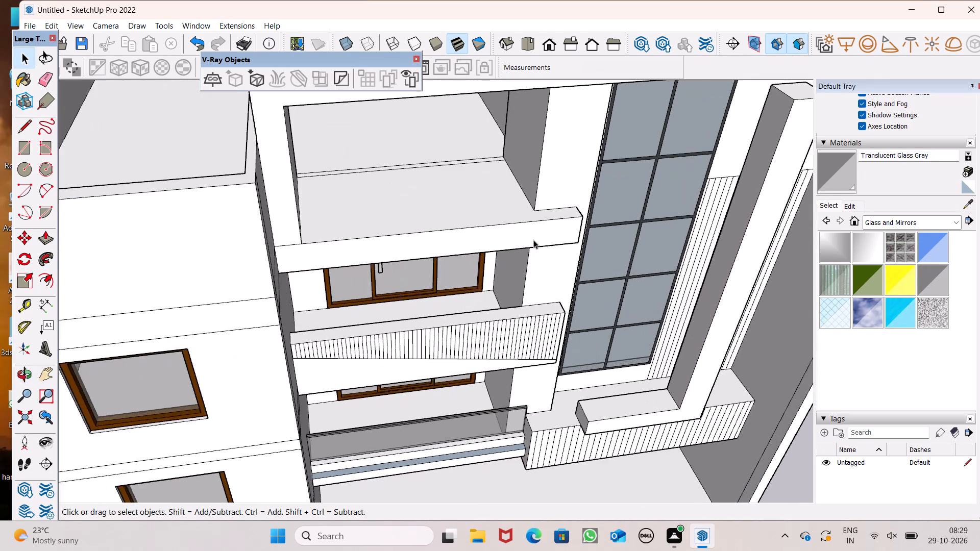
scroll(533, 240, up, 4)
middle_drag(487, 264, 558, 248)
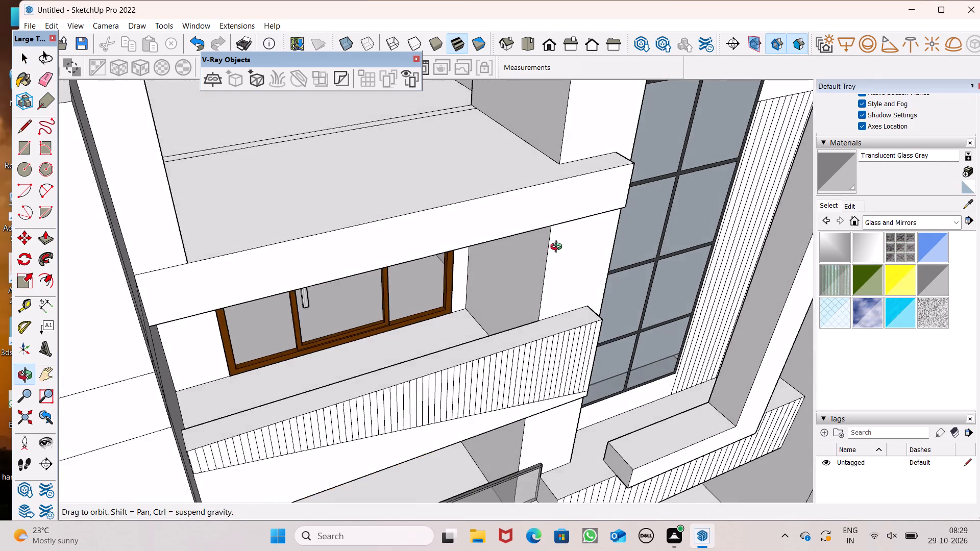
middle_drag(558, 248, 339, 301)
scroll(365, 277, down, 3)
scroll(427, 272, down, 4)
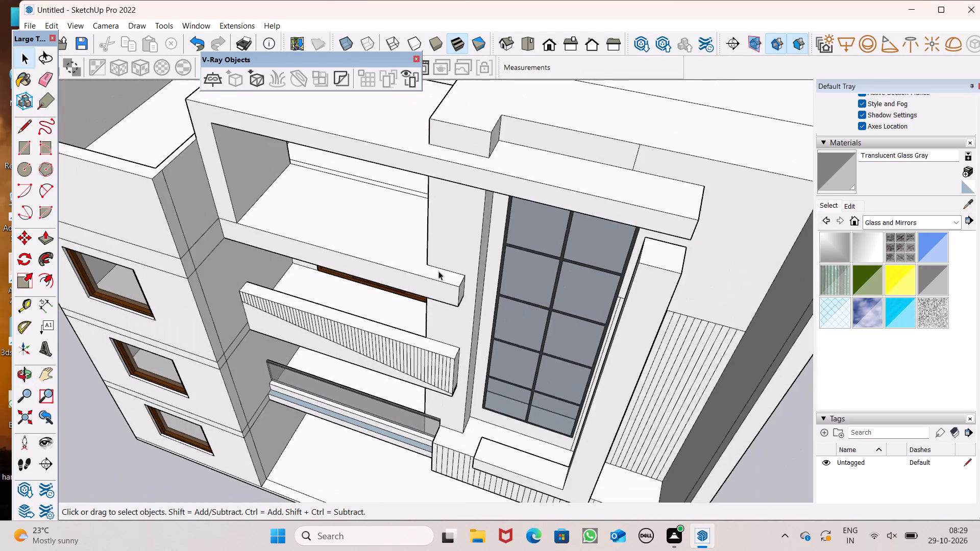
middle_drag(457, 279, 711, 304)
middle_drag(575, 259, 617, 186)
scroll(617, 184, up, 1)
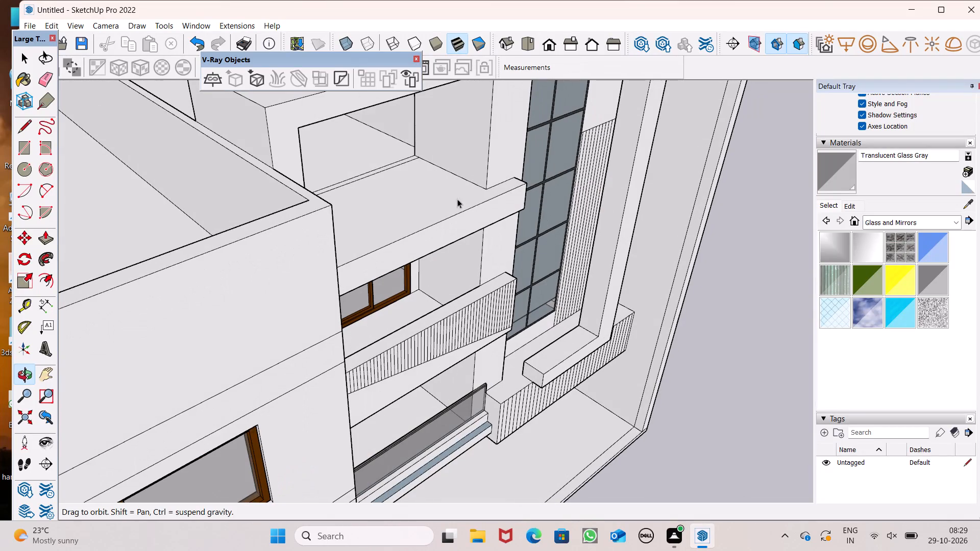
middle_drag(360, 246, 347, 195)
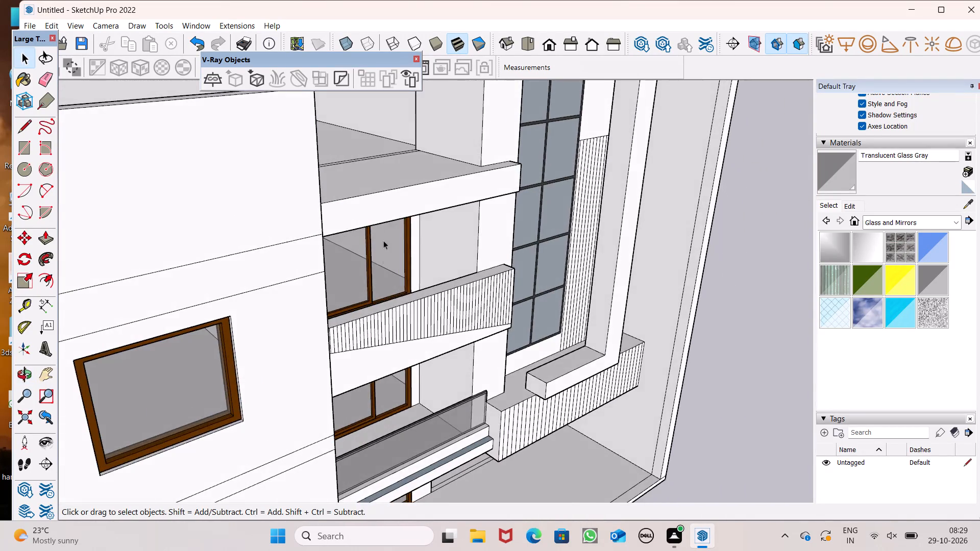
scroll(383, 263, down, 7)
scroll(451, 181, up, 2)
middle_drag(451, 178, 454, 131)
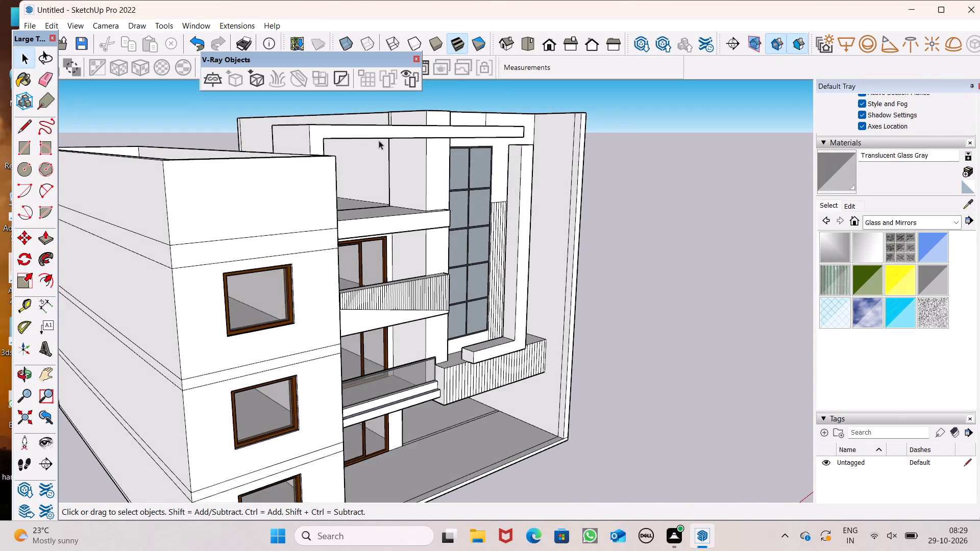
scroll(383, 132, up, 2)
scroll(434, 158, down, 2)
middle_drag(429, 173, 279, 228)
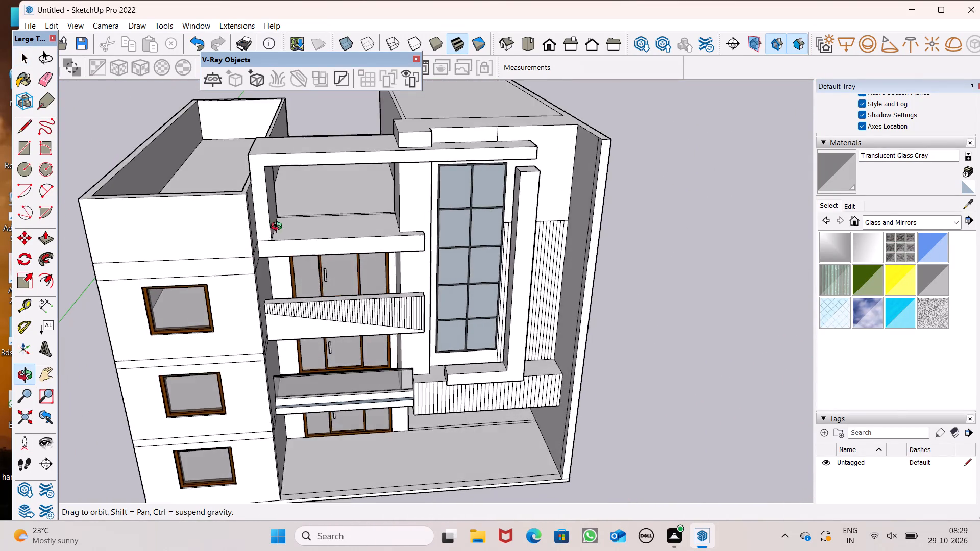
Examine the facade from the front, above and side, focusing on the open top-floor balcony and the pillar beside it.
middle_drag(279, 228, 367, 118)
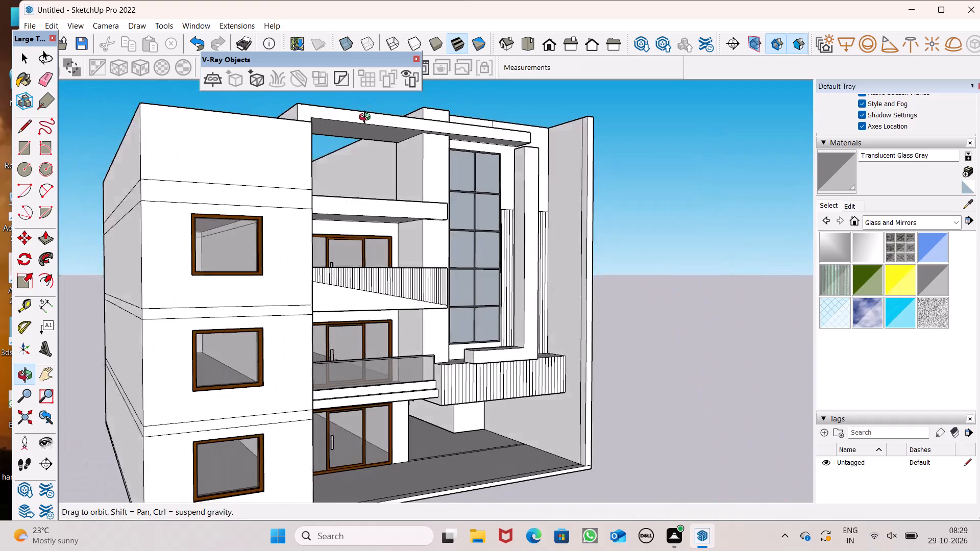
middle_drag(367, 118, 325, 157)
scroll(342, 214, down, 2)
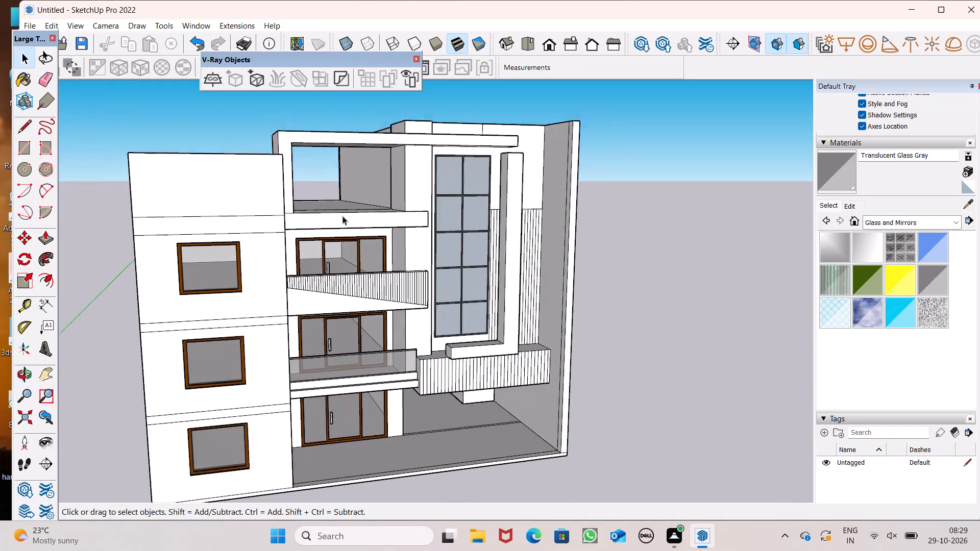
scroll(342, 216, down, 6)
middle_drag(424, 210, 404, 268)
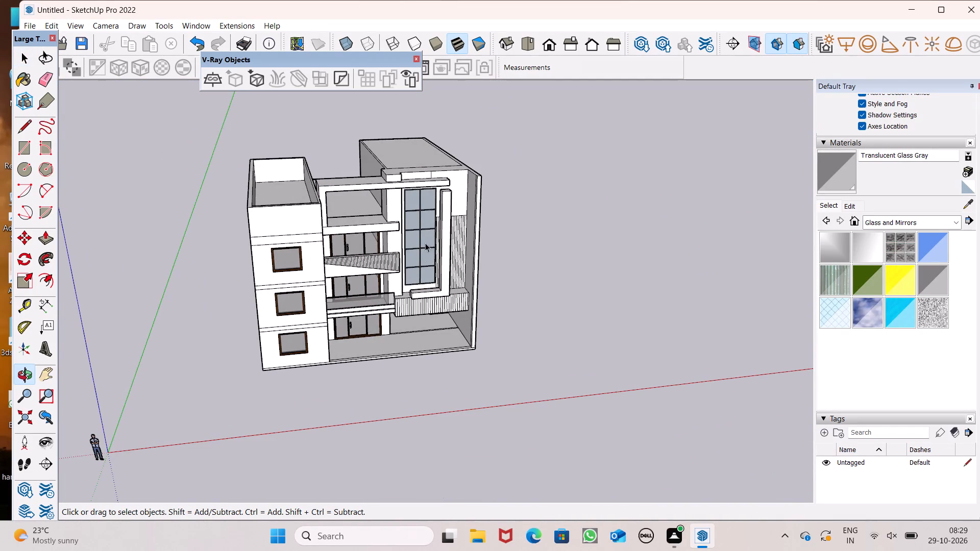
scroll(388, 174, up, 8)
middle_drag(460, 224, 416, 255)
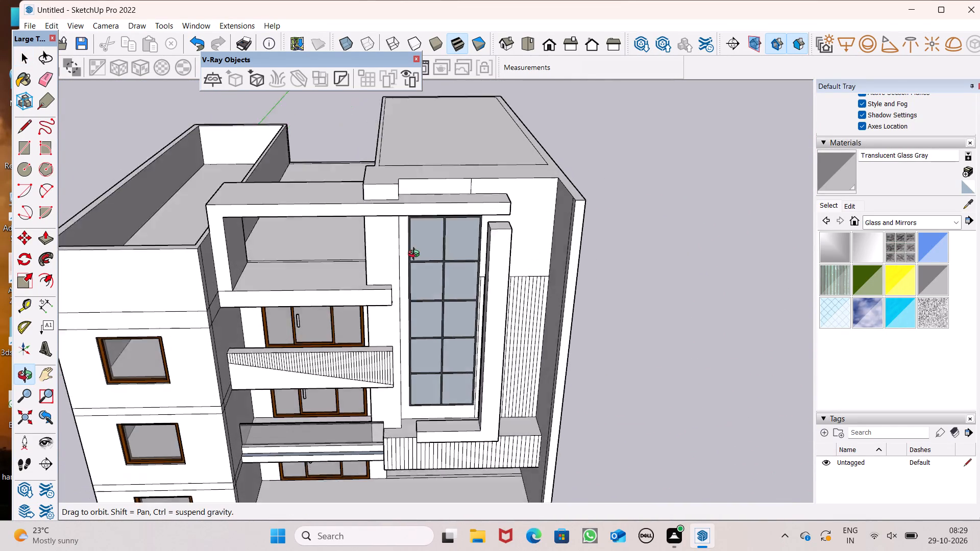
middle_drag(416, 255, 504, 238)
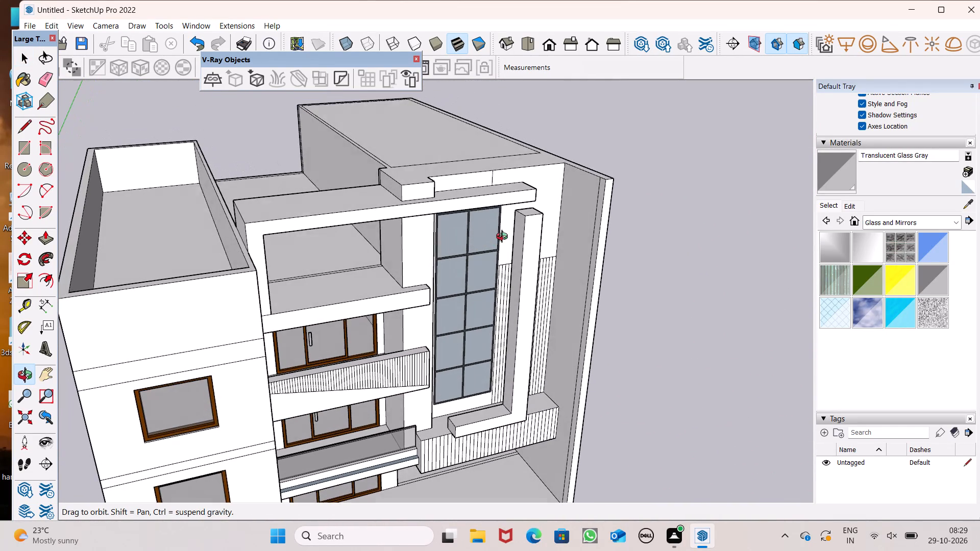
middle_drag(504, 238, 505, 237)
scroll(465, 214, up, 1)
middle_drag(465, 214, 478, 185)
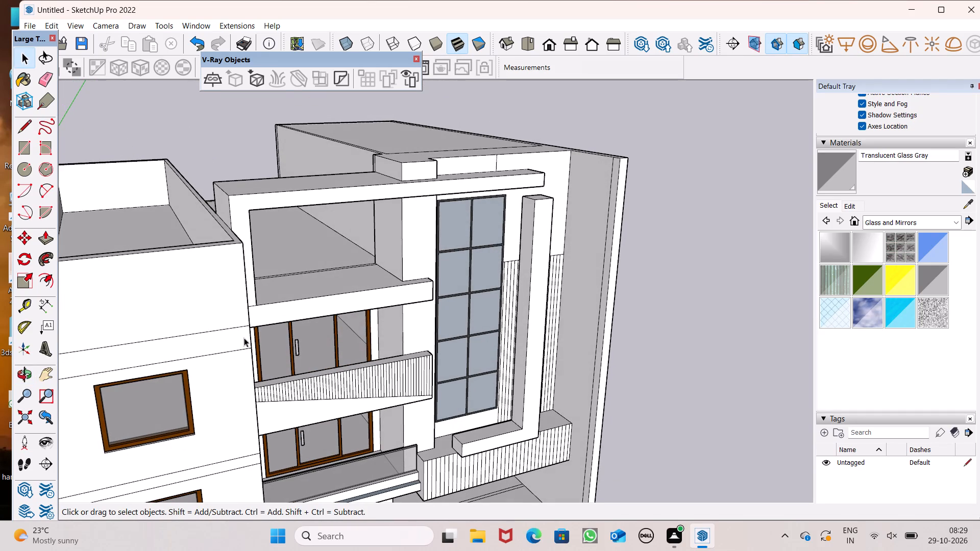
scroll(313, 251, up, 6)
middle_drag(392, 288, 496, 226)
scroll(496, 226, up, 1)
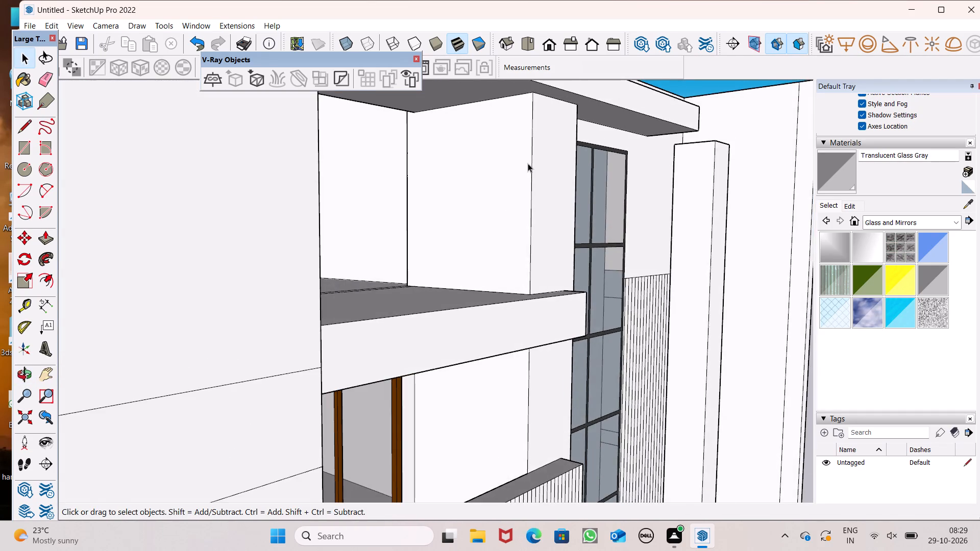
scroll(528, 159, up, 2)
Draw a vertical line about 8' 7 1/2" long on the top-floor pillar's inner side face, from the overhead beam to the floor.
click(33, 121)
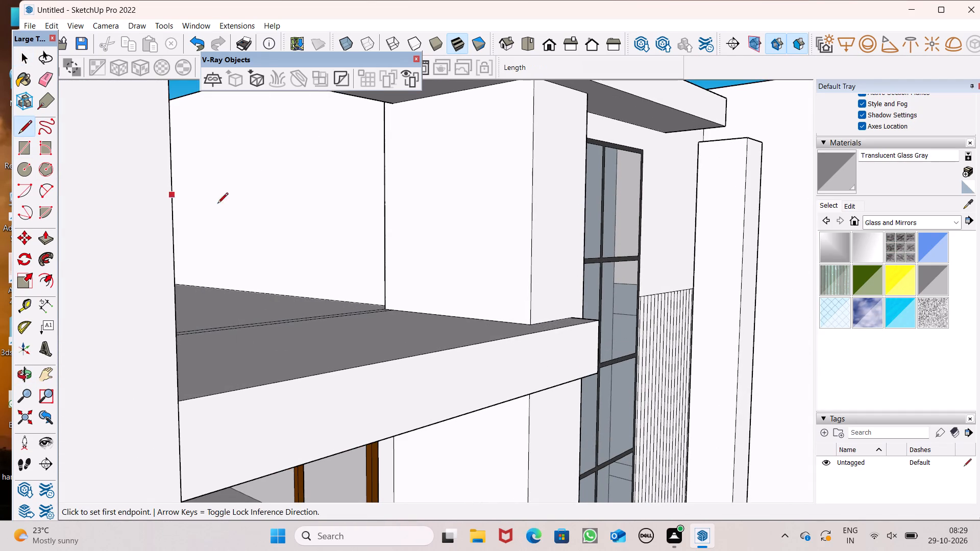
scroll(400, 336, down, 6)
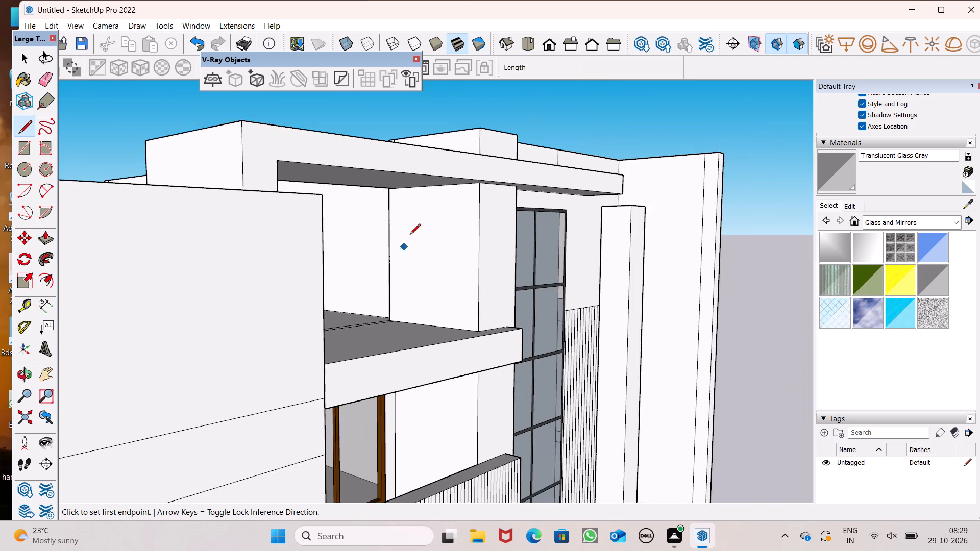
scroll(424, 196, up, 5)
scroll(569, 355, up, 1)
middle_drag(568, 355, 586, 331)
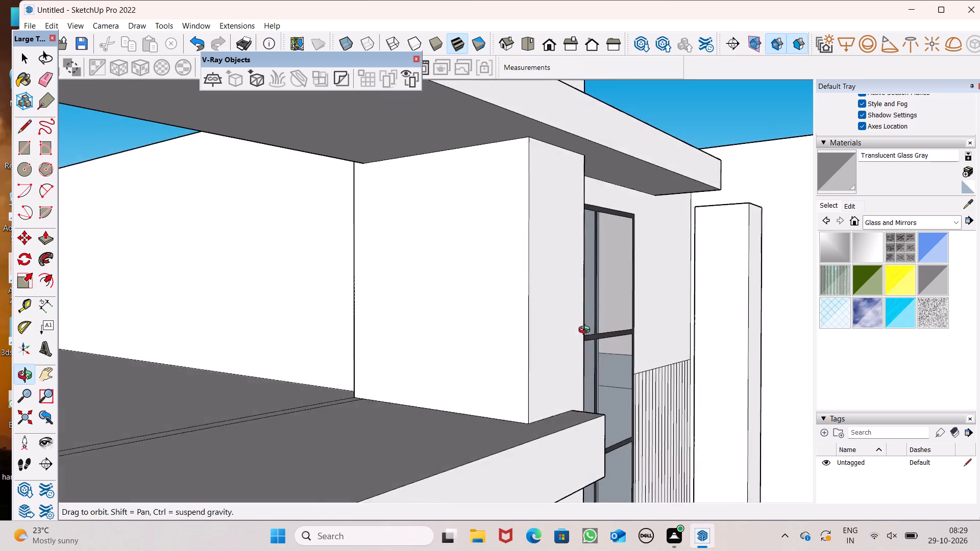
middle_drag(586, 331, 606, 333)
middle_click(600, 345)
scroll(626, 239, up, 2)
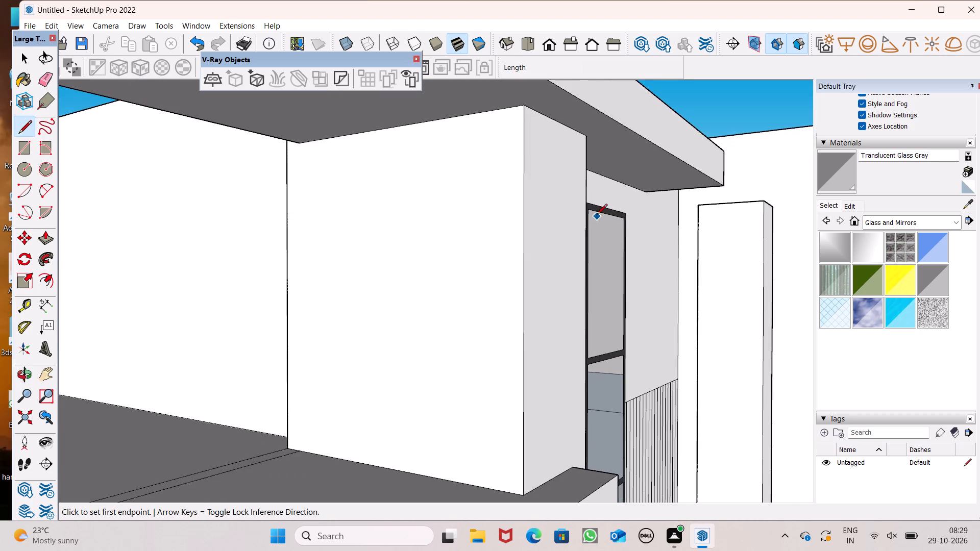
scroll(597, 215, up, 1)
scroll(588, 223, down, 3)
middle_drag(602, 304, 571, 306)
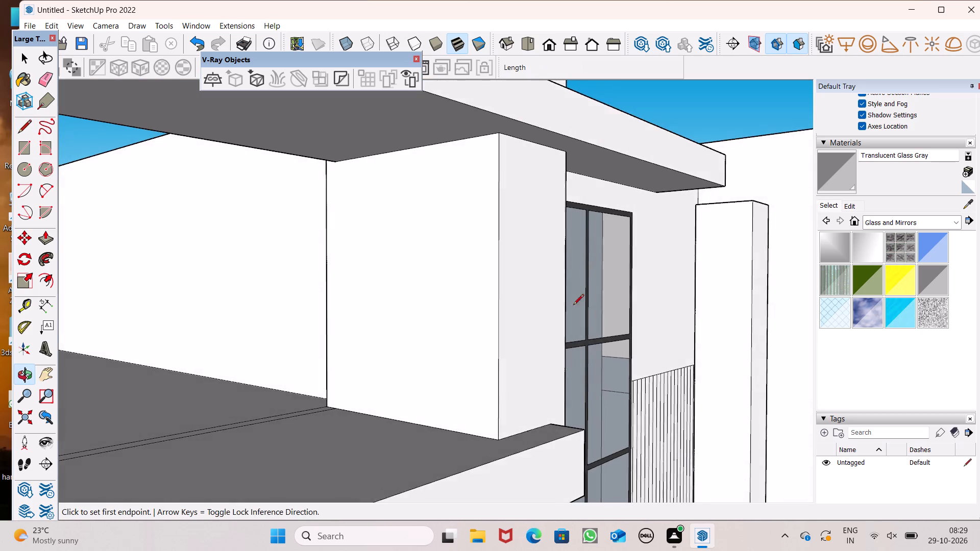
scroll(329, 361, up, 5)
scroll(456, 393, up, 1)
middle_drag(453, 394, 527, 388)
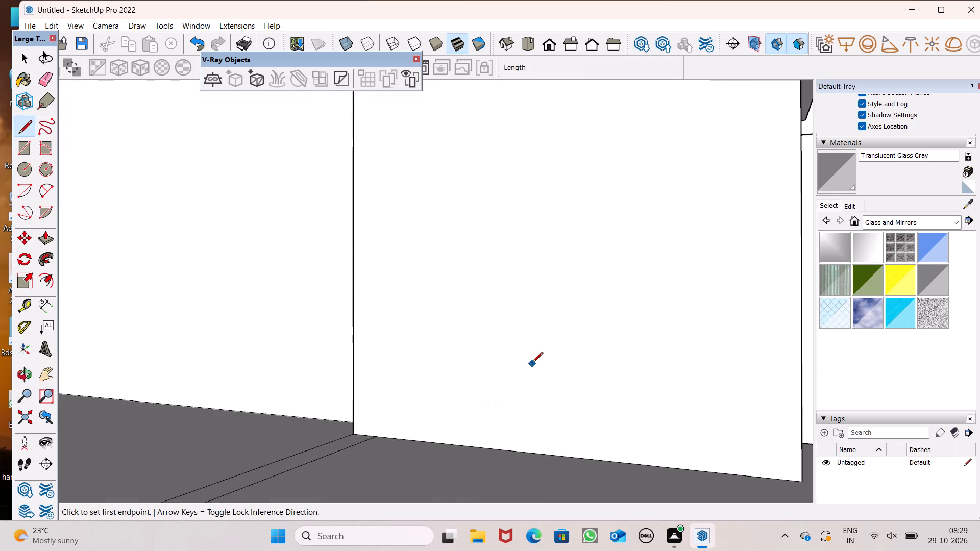
scroll(532, 363, down, 4)
middle_drag(504, 369, 324, 419)
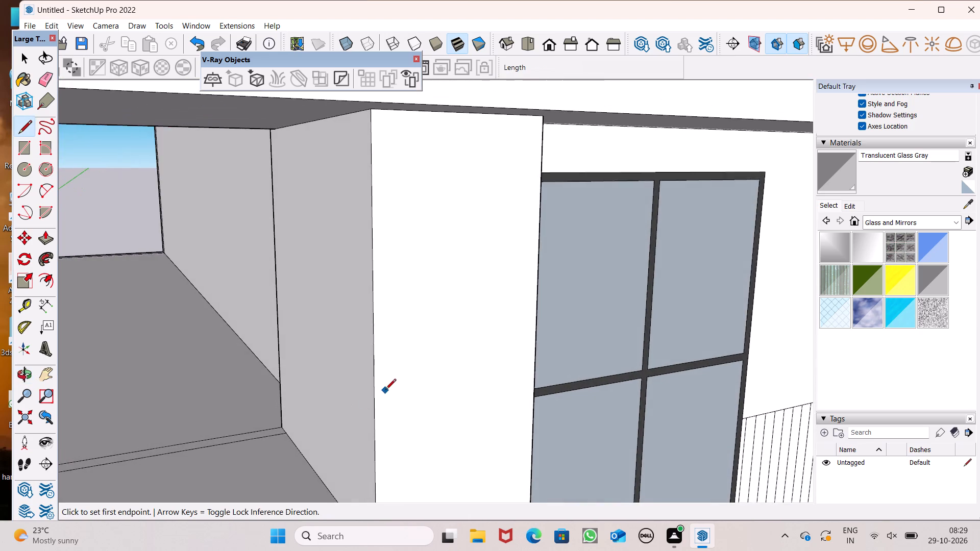
scroll(385, 390, down, 3)
middle_drag(384, 386, 449, 365)
scroll(433, 313, down, 4)
middle_drag(414, 346, 468, 316)
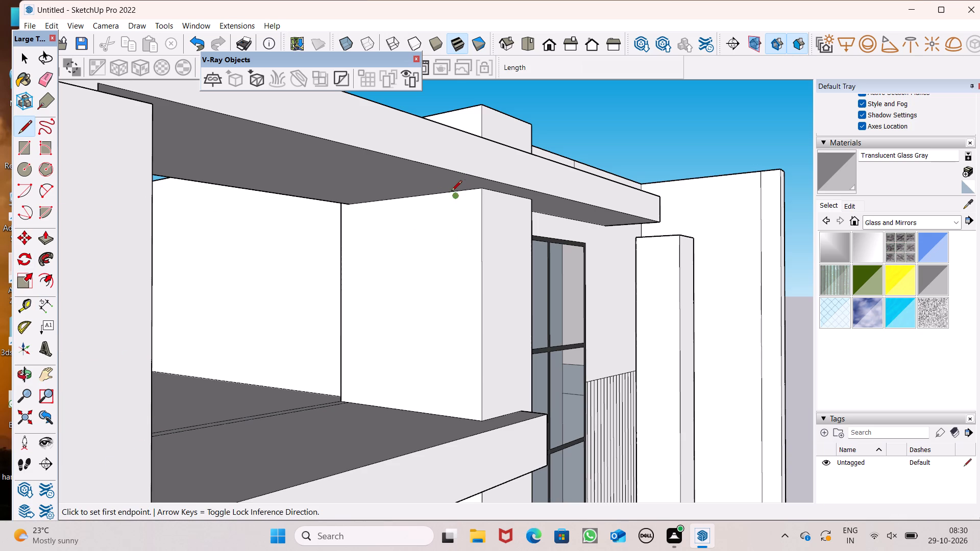
middle_drag(456, 203, 463, 205)
scroll(462, 201, up, 6)
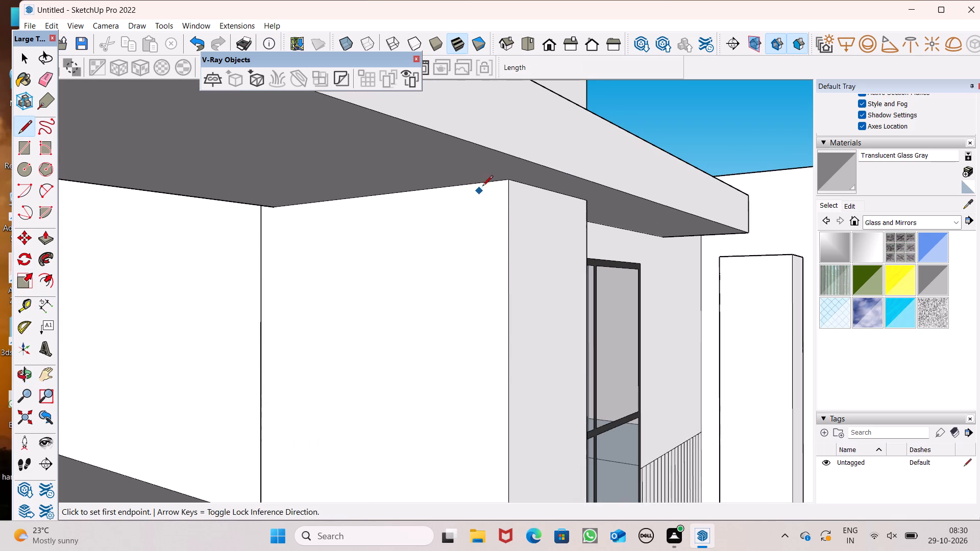
click(468, 185)
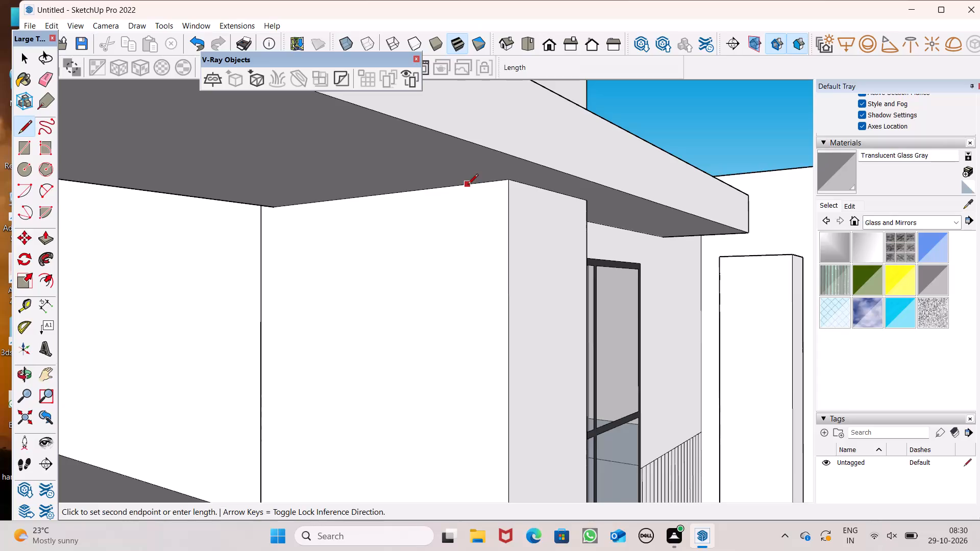
scroll(467, 190, down, 7)
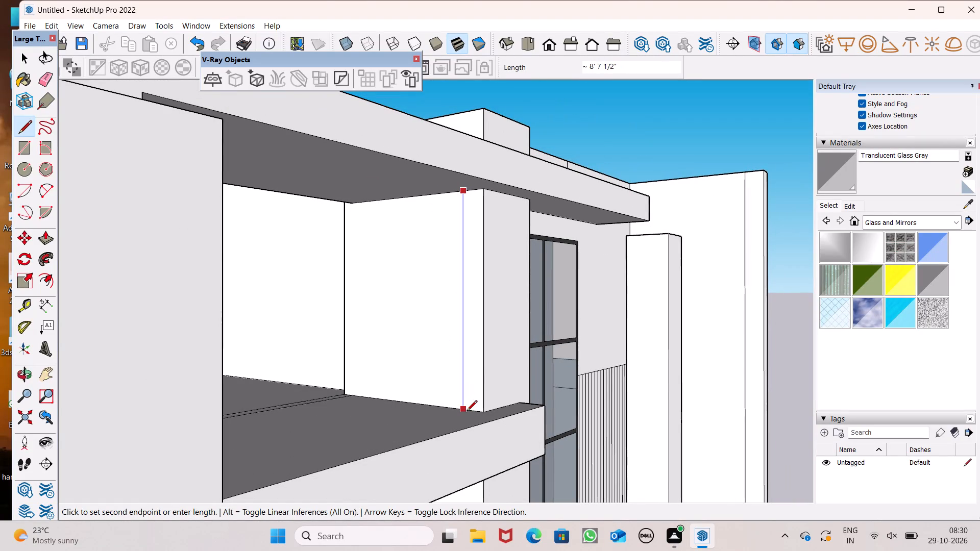
click(467, 412)
key(space)
Draw a line about 16' long from the pillar's front face across the top-floor opening, continuing down the opposite wall to the floor.
middle_drag(424, 392, 454, 461)
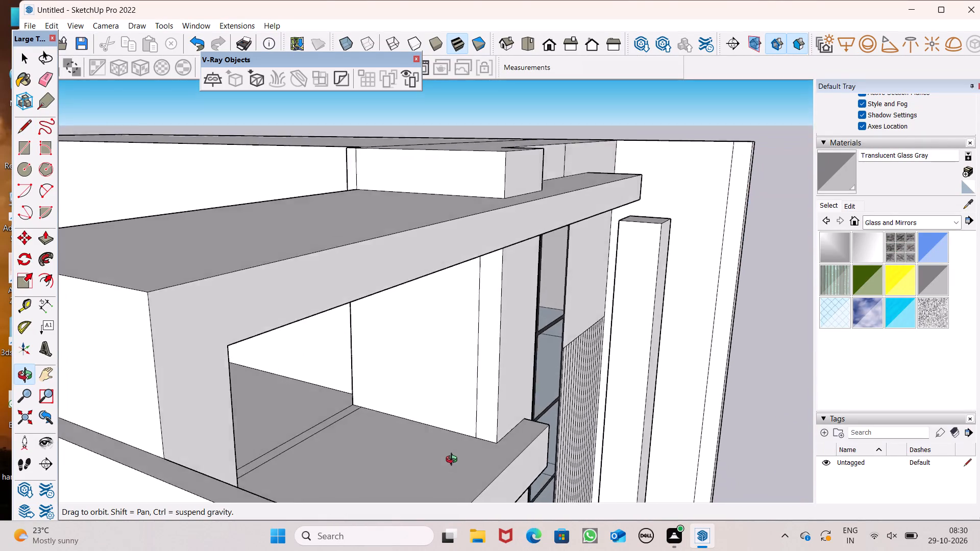
middle_drag(454, 461, 472, 457)
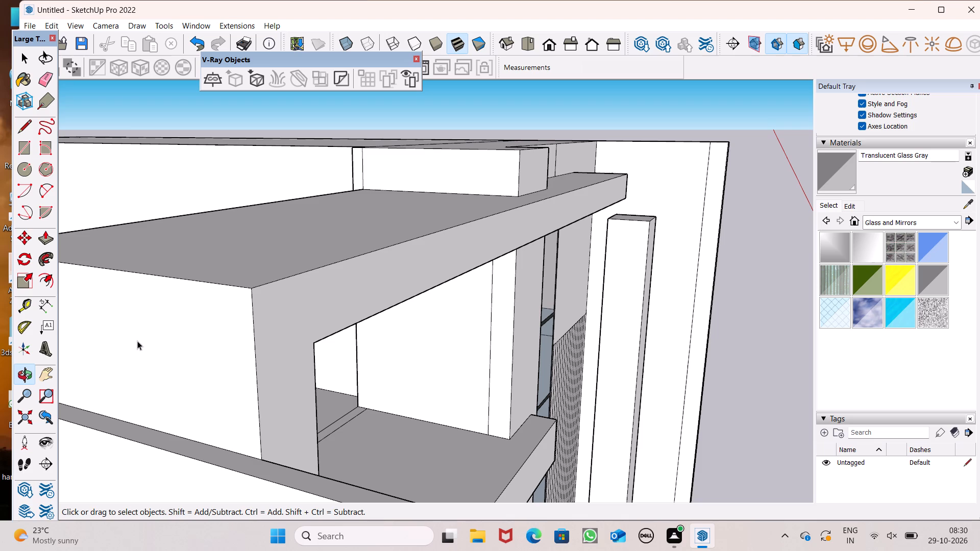
middle_drag(470, 424, 403, 427)
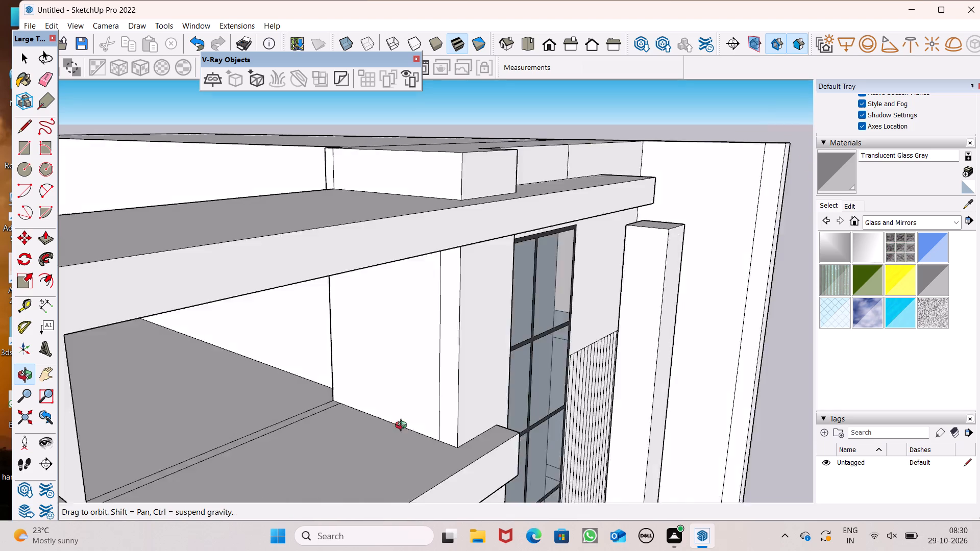
middle_drag(403, 427, 260, 428)
scroll(322, 378, down, 5)
middle_drag(330, 384, 152, 387)
scroll(323, 390, up, 1)
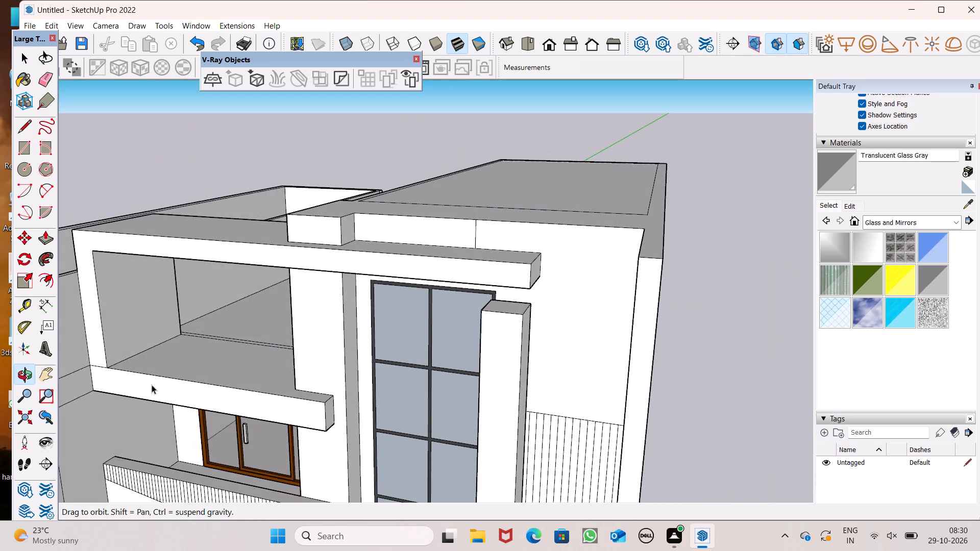
click(19, 131)
middle_drag(155, 242, 470, 159)
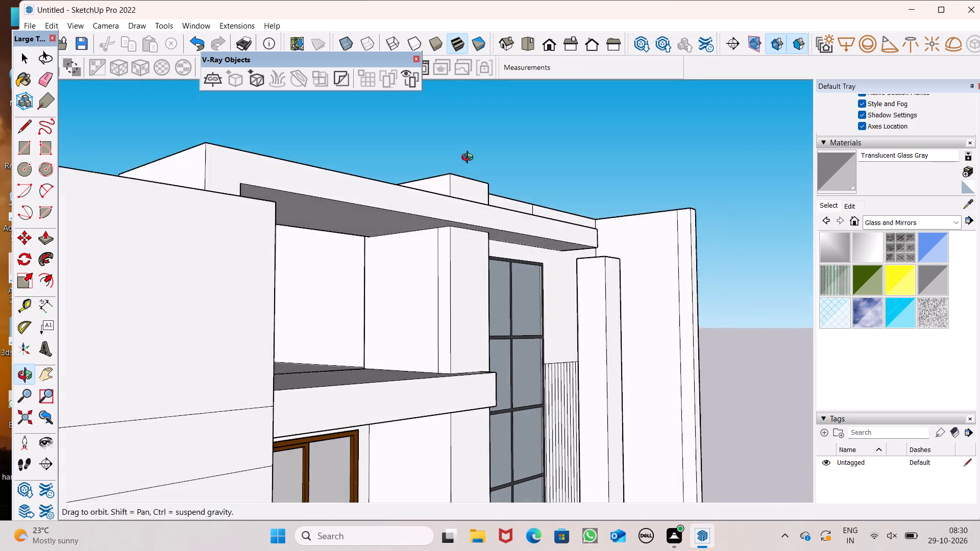
middle_drag(470, 159, 325, 127)
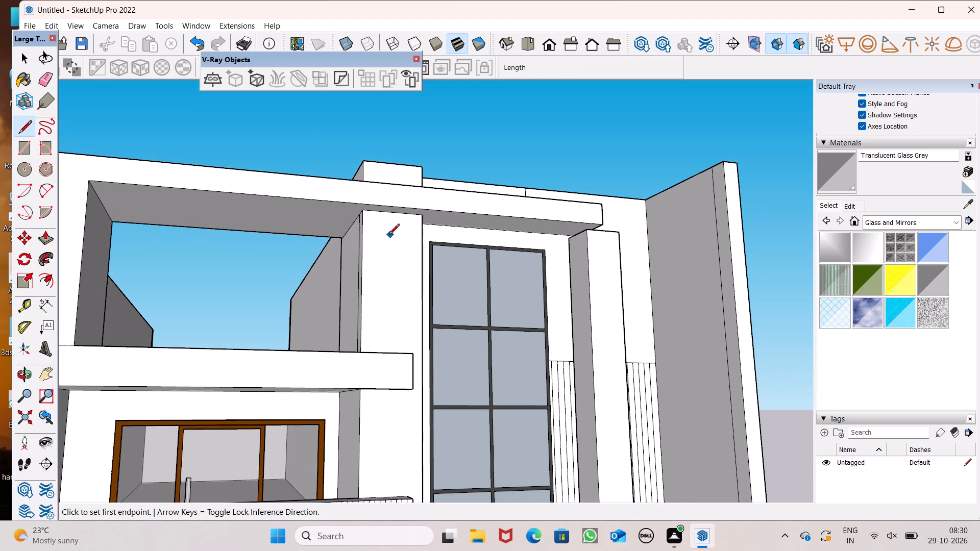
scroll(415, 193, down, 4)
middle_drag(417, 212, 407, 217)
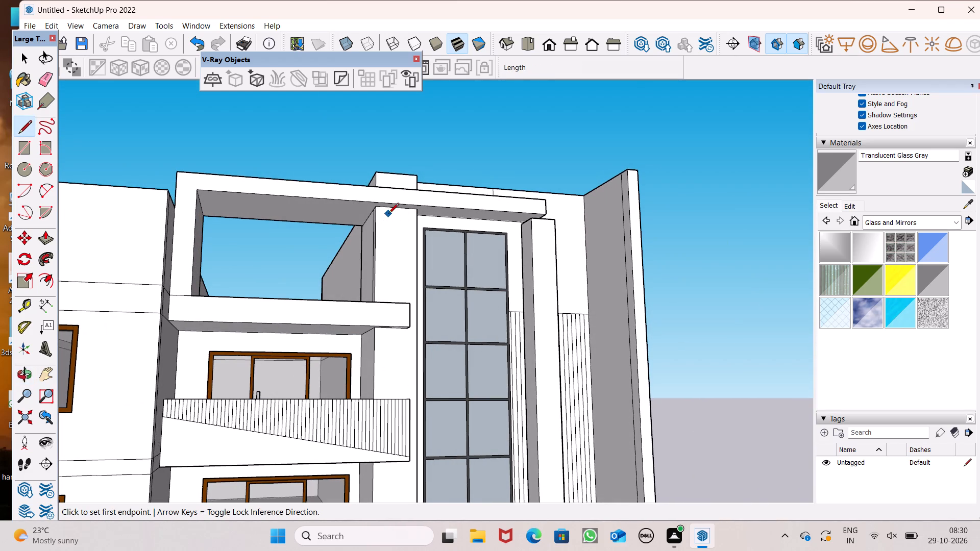
click(389, 213)
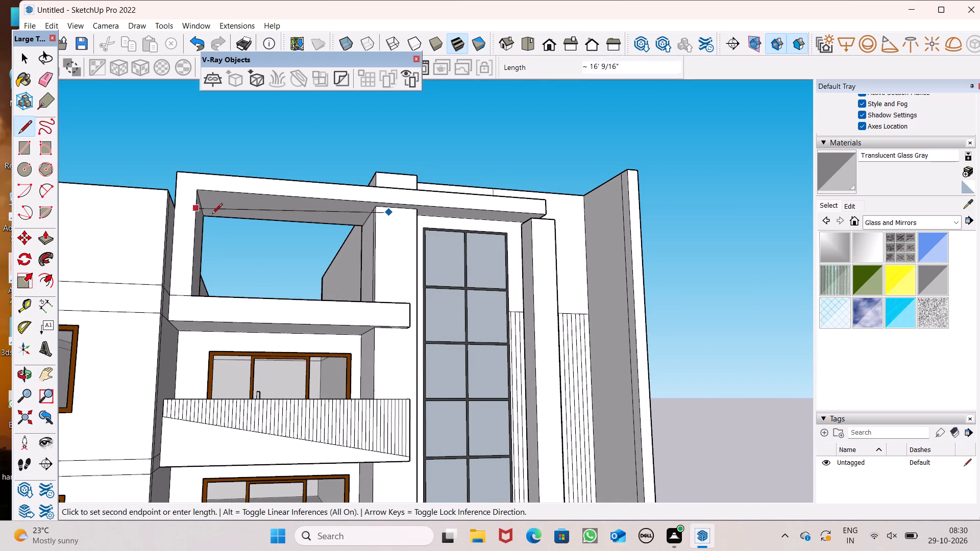
middle_drag(228, 228, 129, 287)
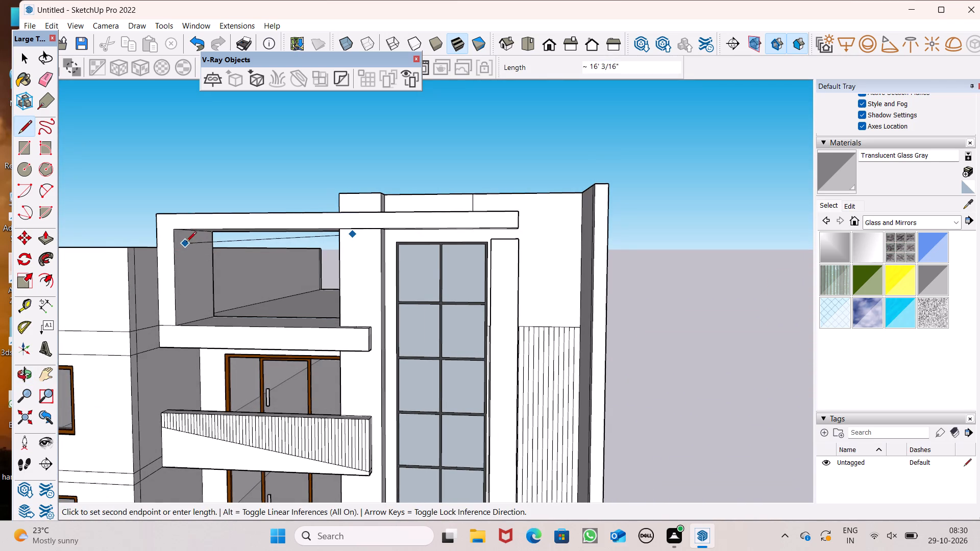
click(183, 235)
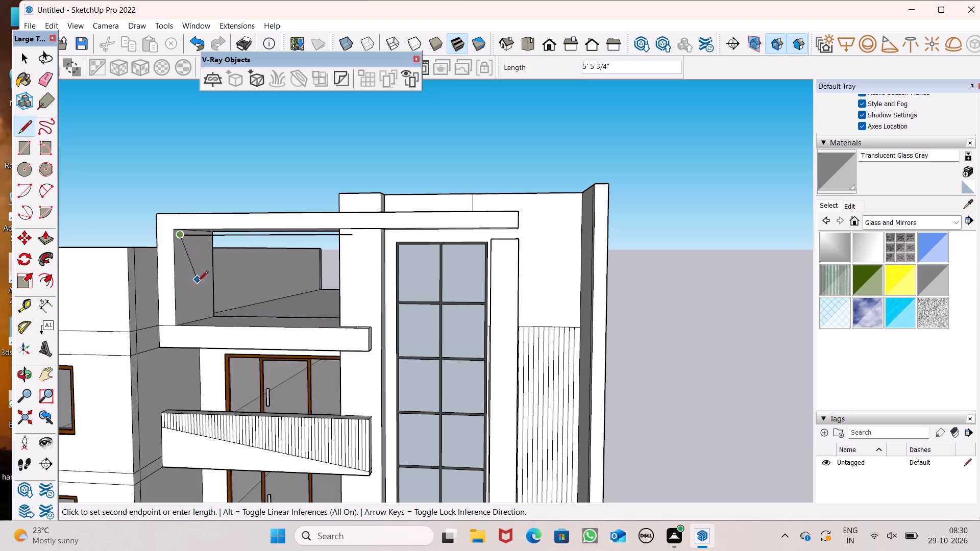
click(185, 320)
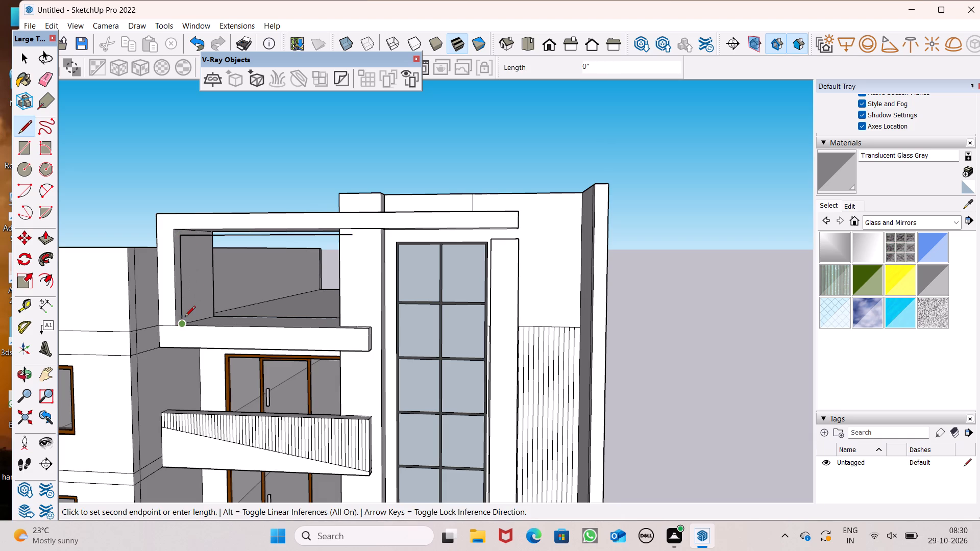
key(space)
Erase the stub of the horizontal line that overlaps the pillar's front face.
scroll(240, 277, up, 1)
middle_drag(240, 277, 114, 296)
scroll(147, 309, up, 9)
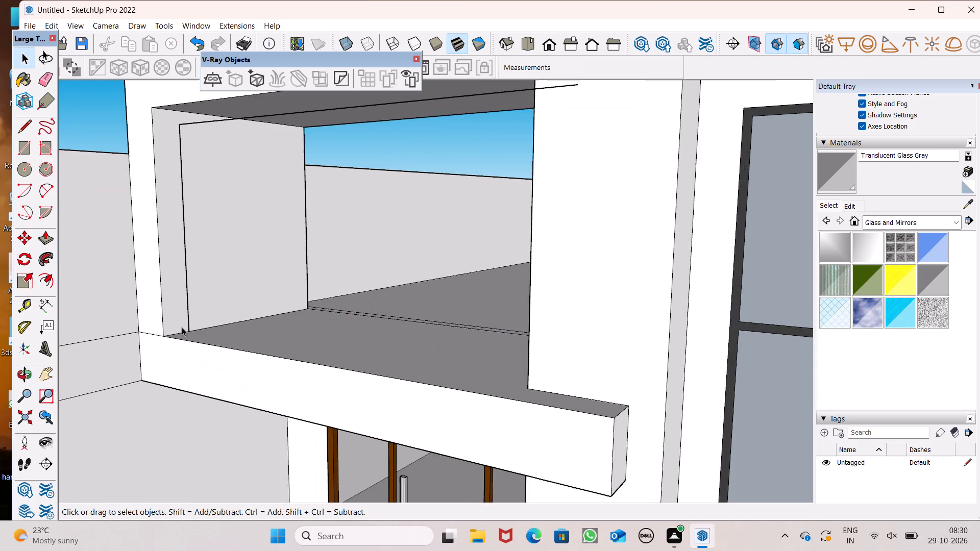
scroll(190, 325, up, 2)
scroll(190, 324, down, 4)
middle_drag(201, 320, 233, 329)
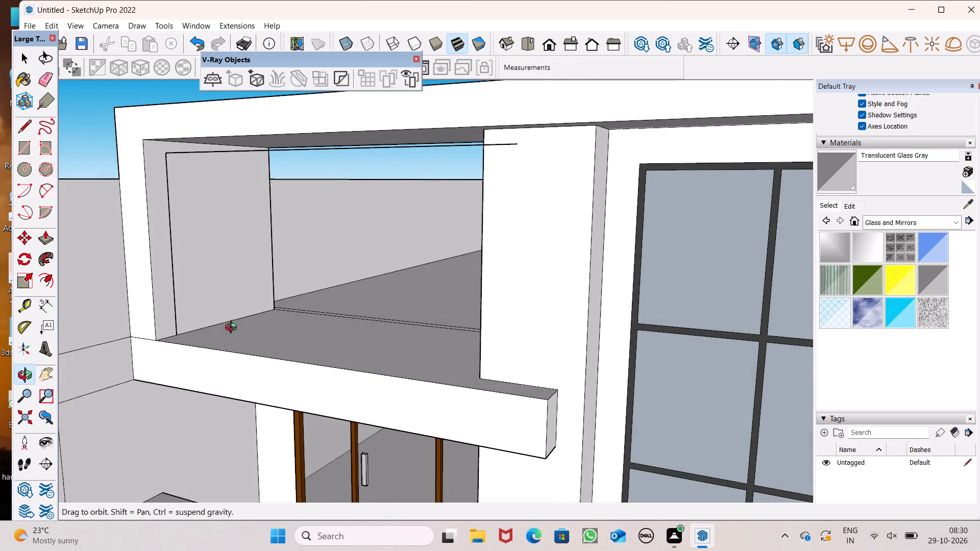
middle_drag(233, 329, 233, 329)
click(52, 79)
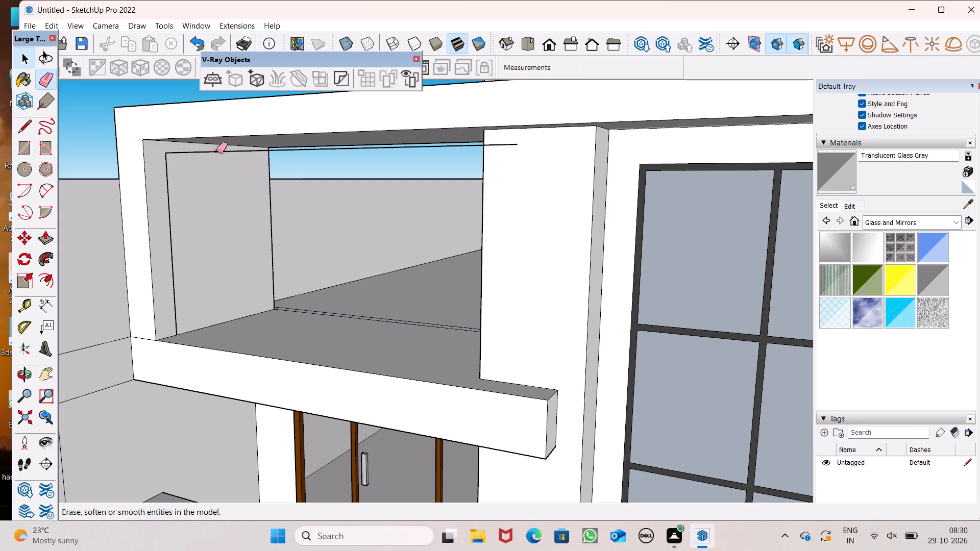
click(508, 144)
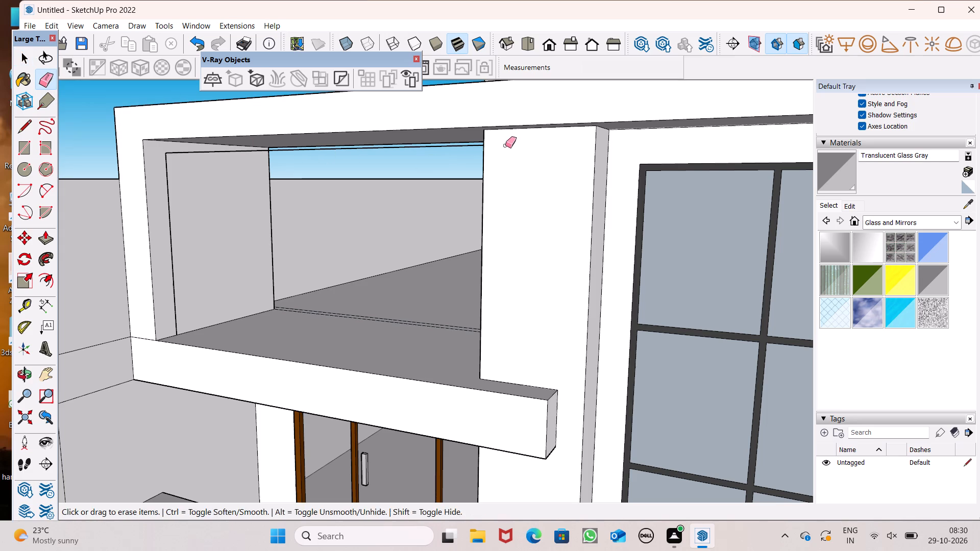
key(space)
Erase the horizontal line that crosses the open top-floor balcony just below the overhead beam.
scroll(359, 154, up, 8)
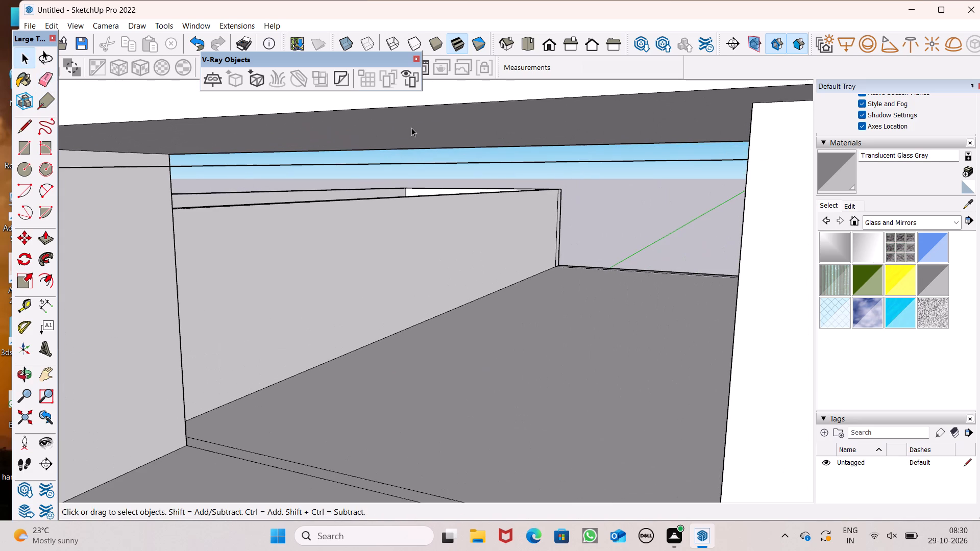
click(48, 79)
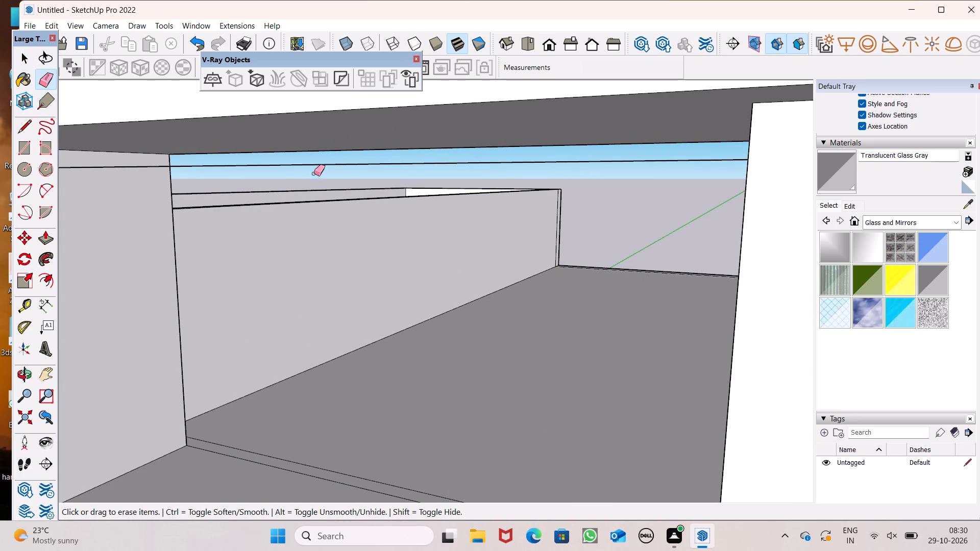
drag(318, 162, 324, 164)
key(space)
scroll(325, 214, down, 2)
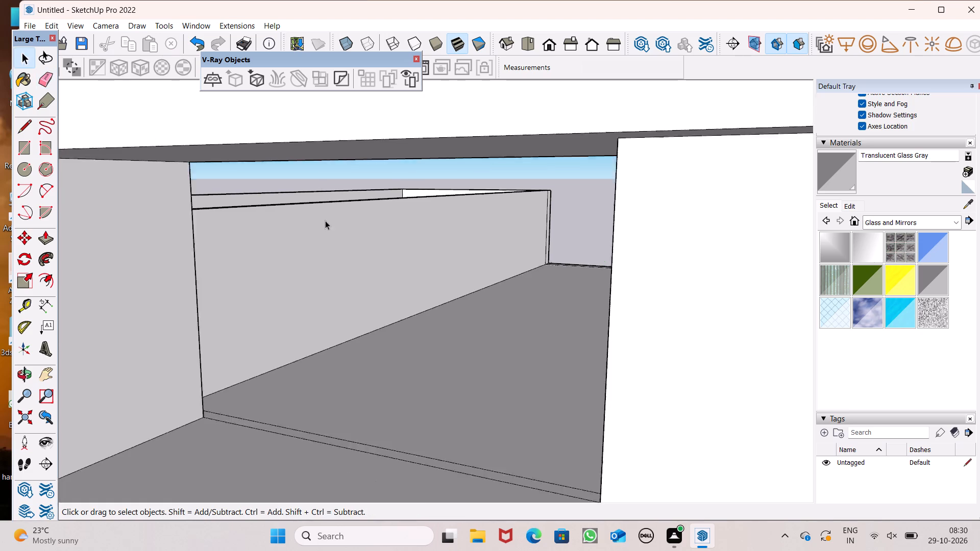
Draw a line about 6 1/16" long from the top of the side wall's vertical line up to the overhead beam.
scroll(325, 220, down, 4)
middle_drag(357, 245, 338, 192)
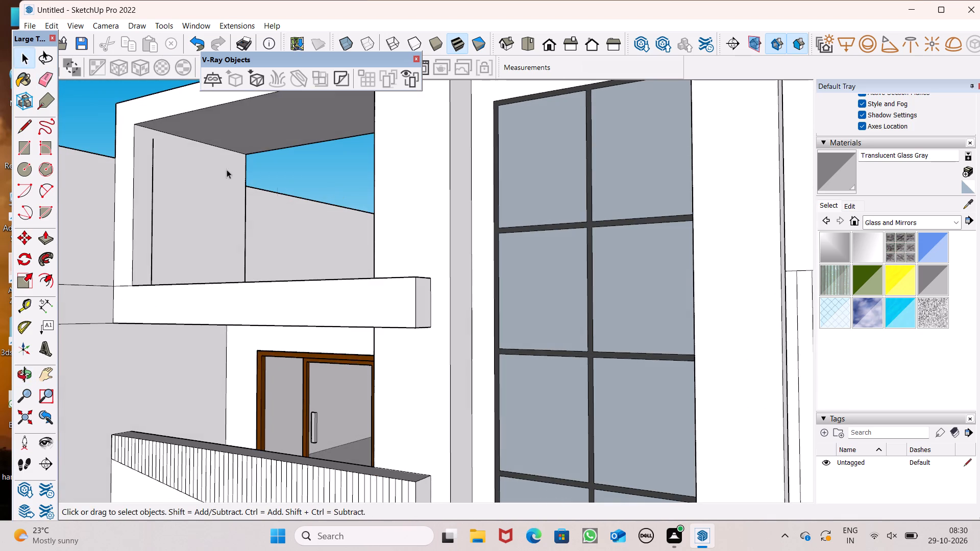
scroll(302, 246, down, 5)
scroll(106, 130, up, 1)
scroll(199, 131, up, 2)
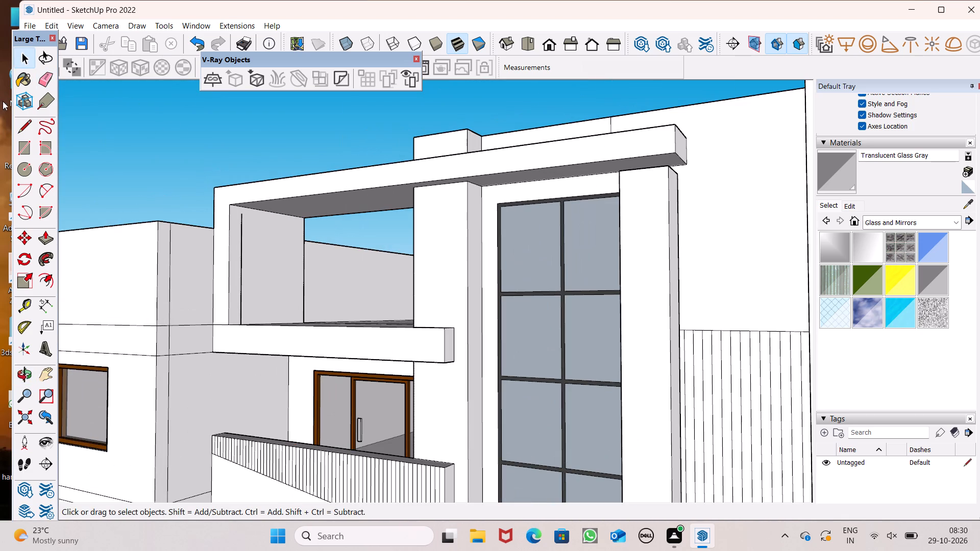
click(23, 130)
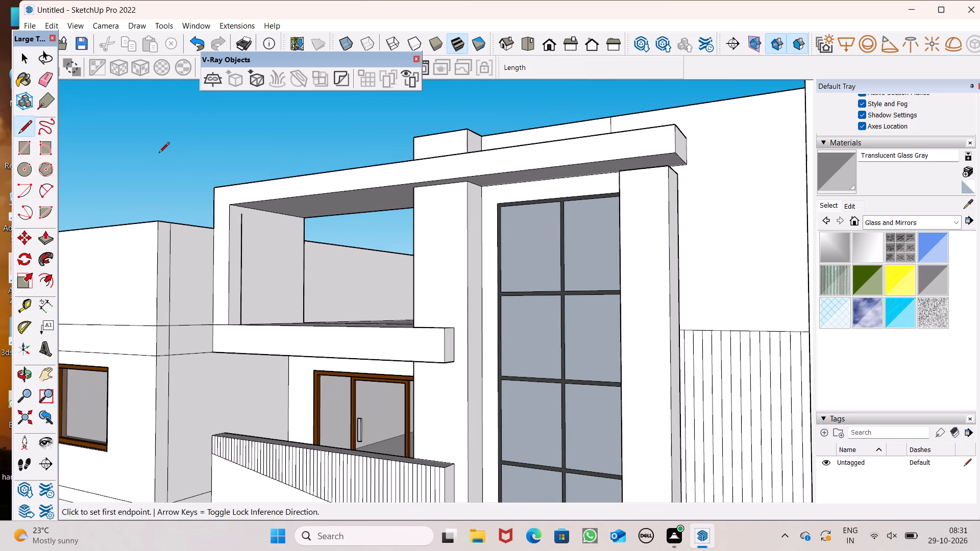
scroll(223, 176, up, 7)
scroll(226, 174, down, 6)
scroll(230, 207, up, 1)
middle_drag(230, 207, 201, 205)
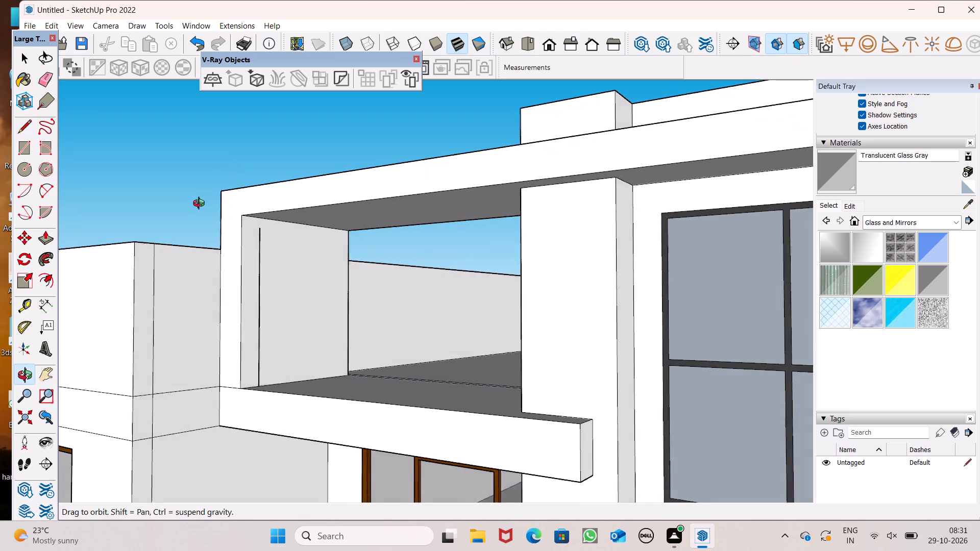
middle_drag(201, 205, 189, 198)
scroll(250, 254, up, 1)
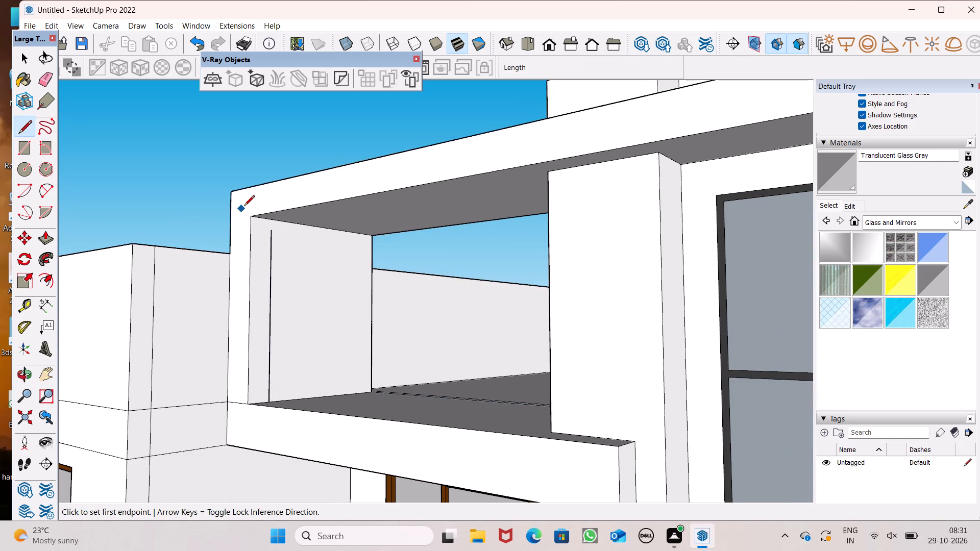
scroll(307, 222, up, 1)
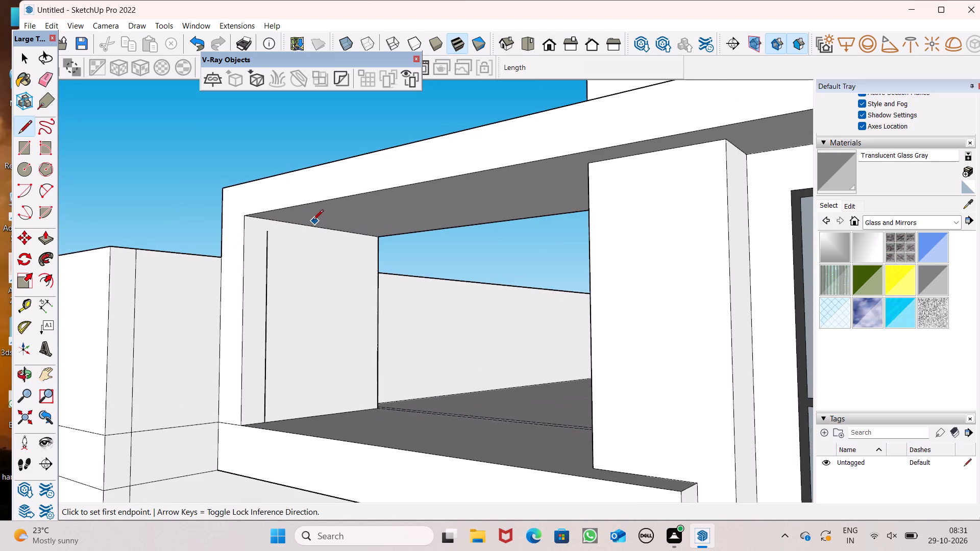
scroll(304, 223, up, 6)
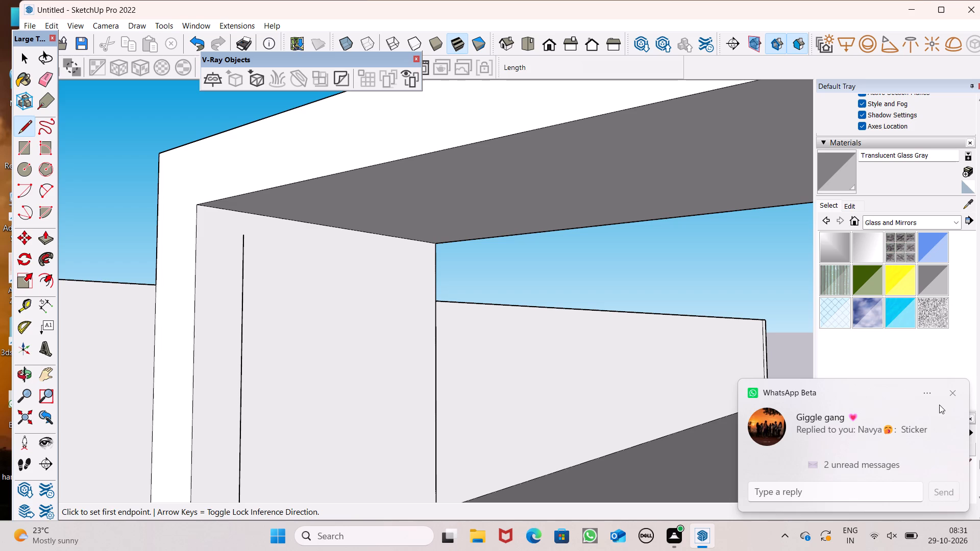
click(958, 391)
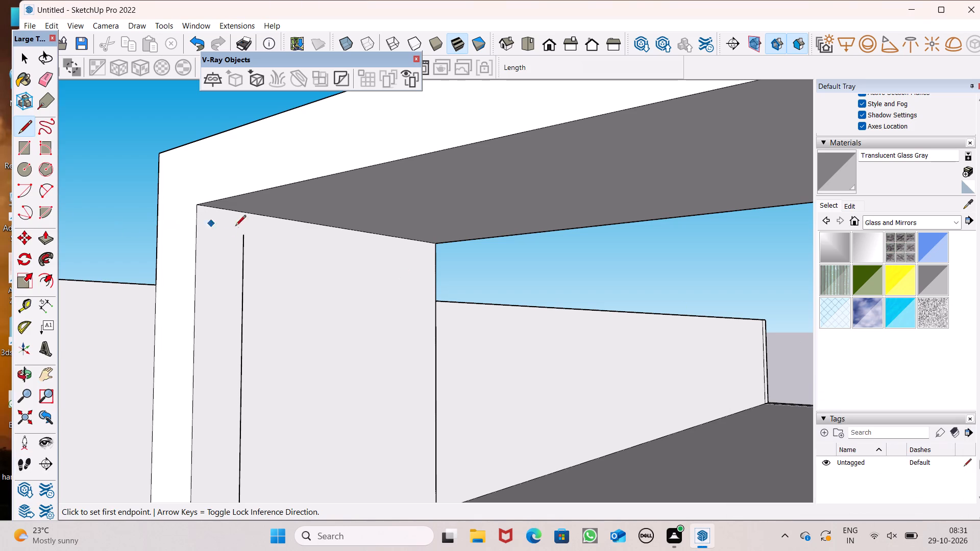
click(243, 236)
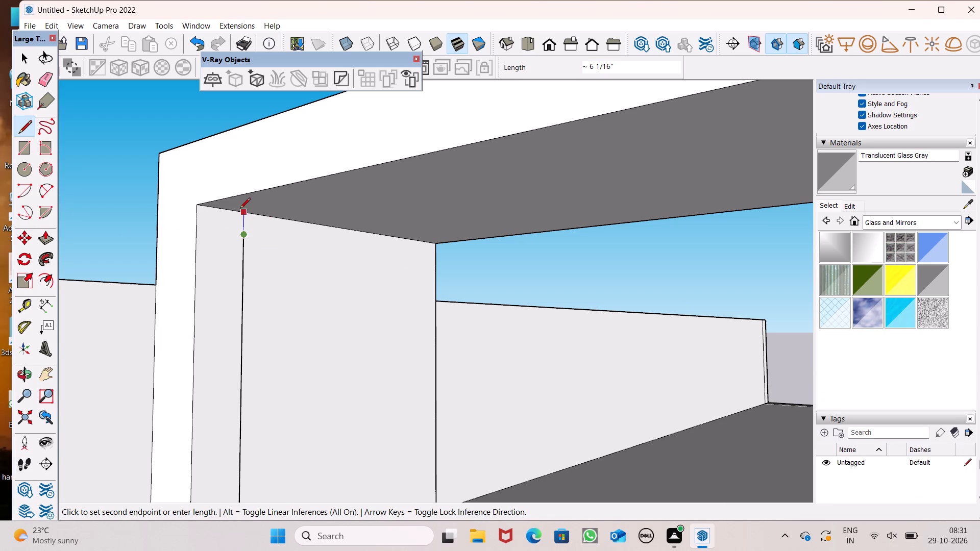
click(240, 209)
key(space)
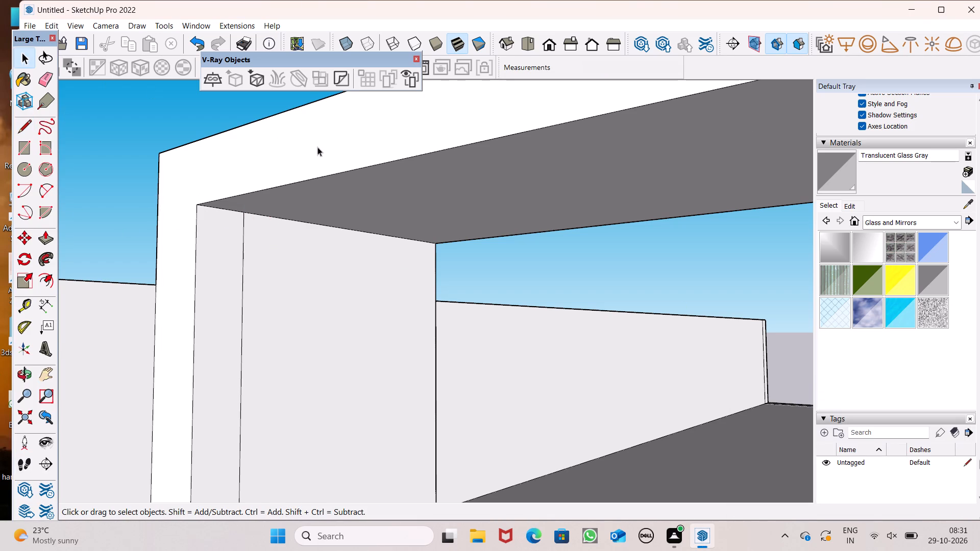
Draw a rectangle about 10 3/4" by 5 7/16" near the floor on the narrow front strip of the balcony's side wall.
scroll(342, 115, down, 13)
scroll(402, 226, up, 1)
middle_drag(402, 226, 360, 254)
scroll(339, 269, up, 1)
middle_drag(337, 258, 313, 257)
scroll(289, 186, up, 2)
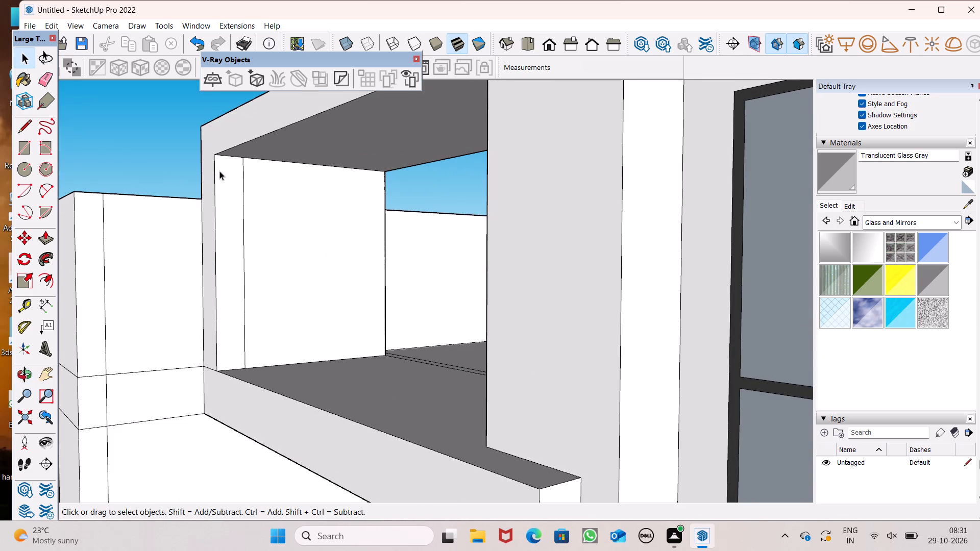
click(22, 148)
middle_drag(109, 204, 78, 209)
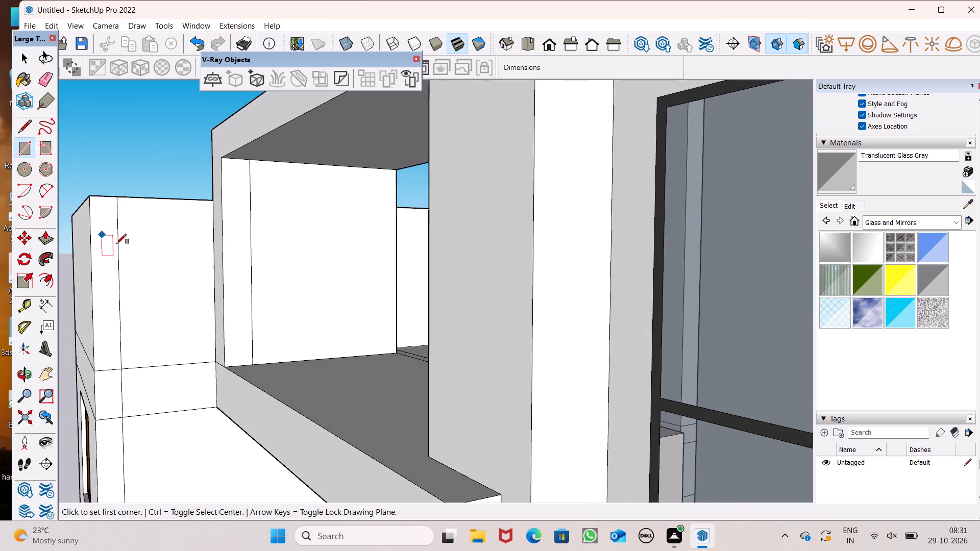
scroll(157, 274, up, 2)
scroll(177, 244, down, 3)
middle_drag(273, 371, 252, 385)
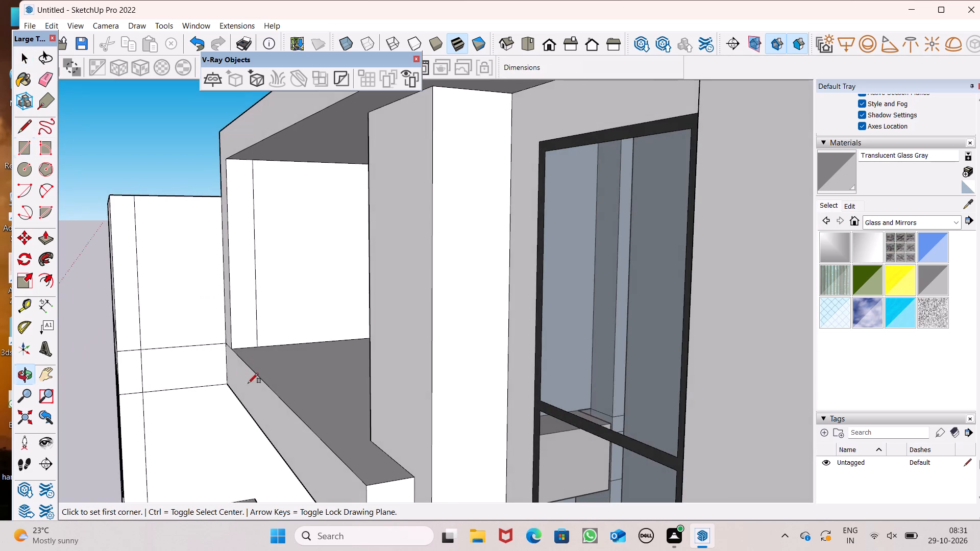
scroll(230, 346, up, 7)
scroll(255, 296, up, 2)
middle_drag(285, 329, 245, 330)
scroll(283, 329, up, 1)
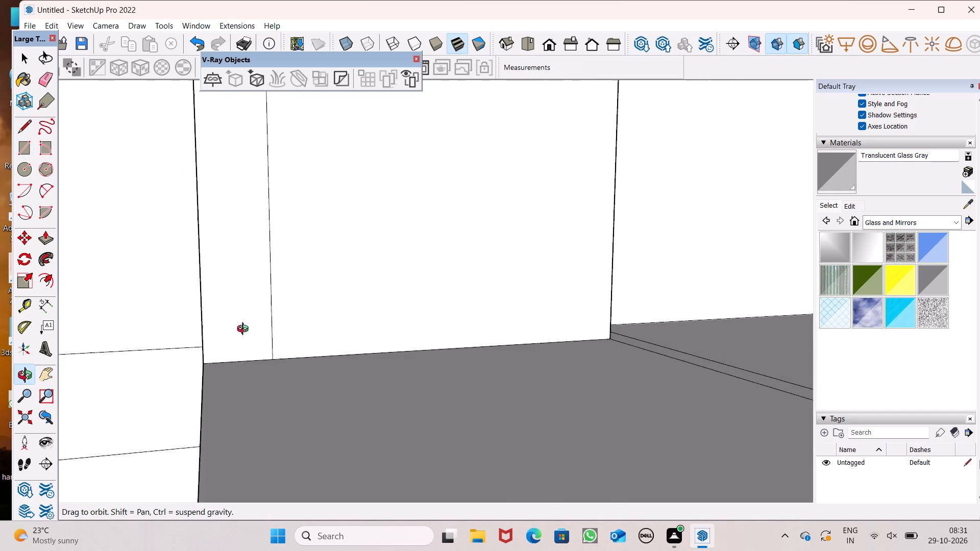
middle_drag(245, 330, 269, 372)
scroll(249, 342, up, 1)
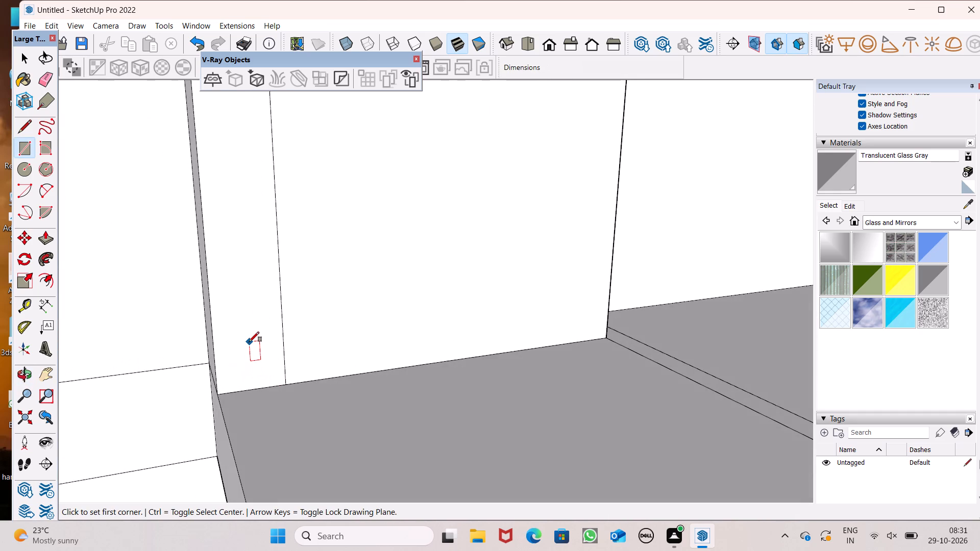
scroll(249, 341, up, 6)
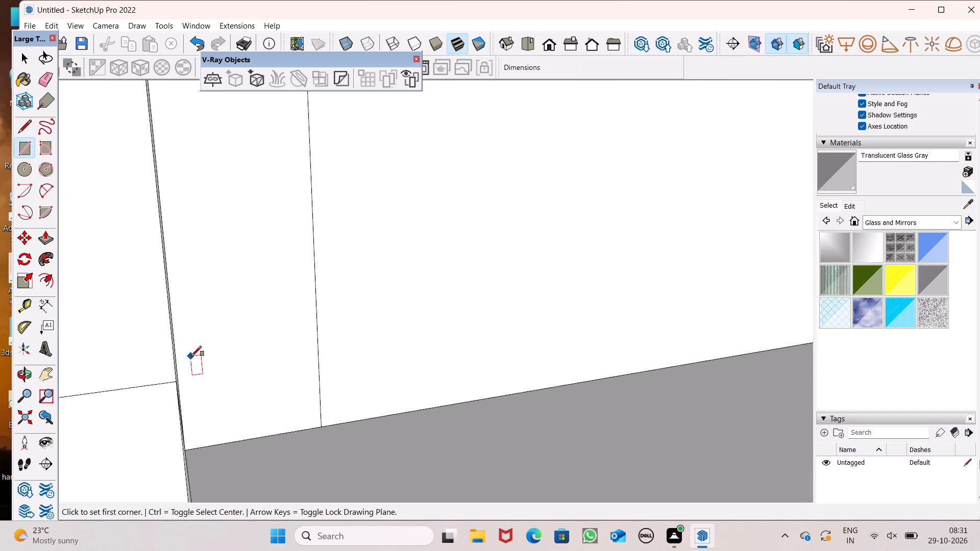
click(191, 327)
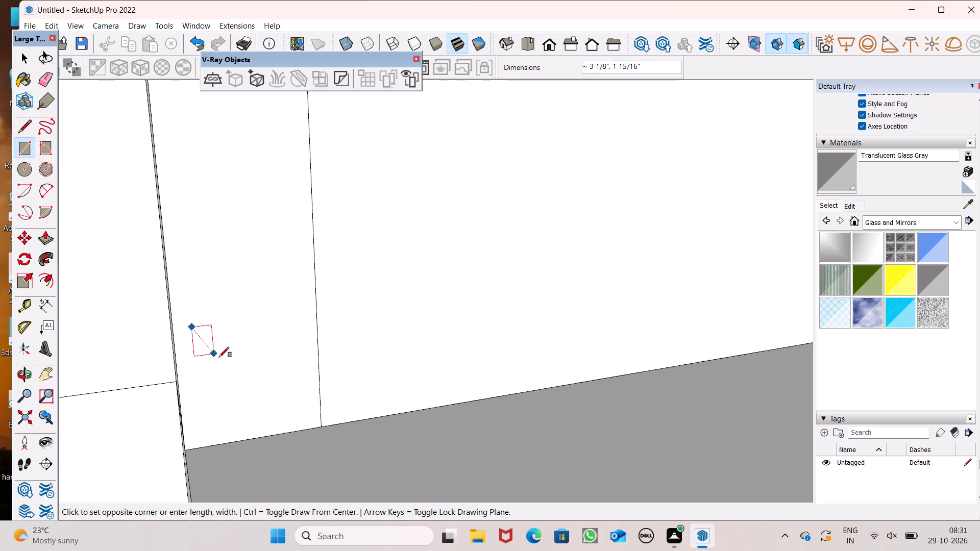
click(307, 363)
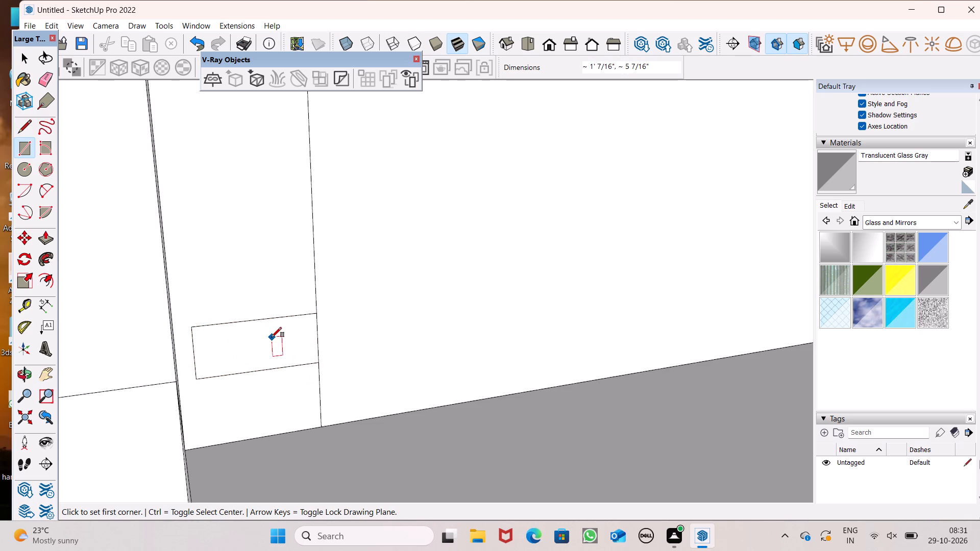
key(ctrl+z)
click(190, 325)
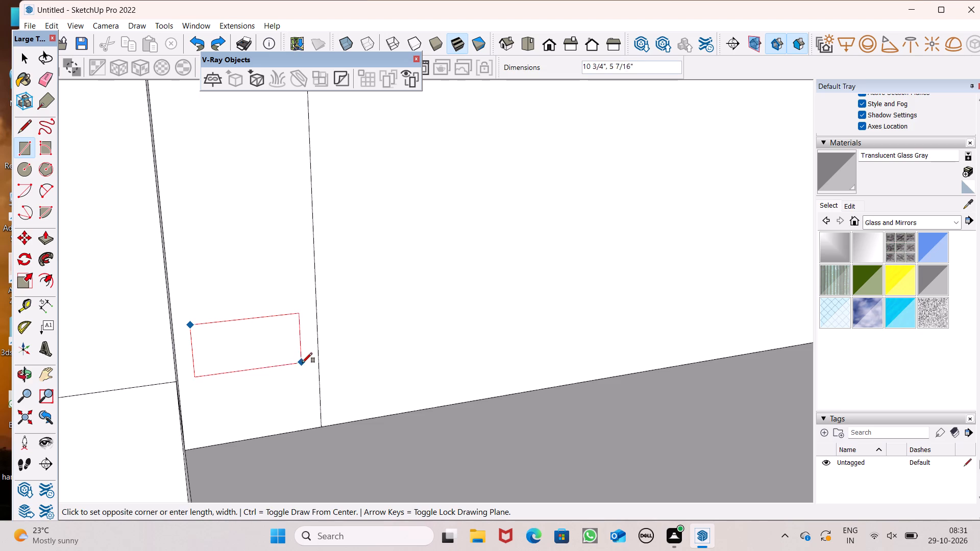
scroll(305, 364, up, 4)
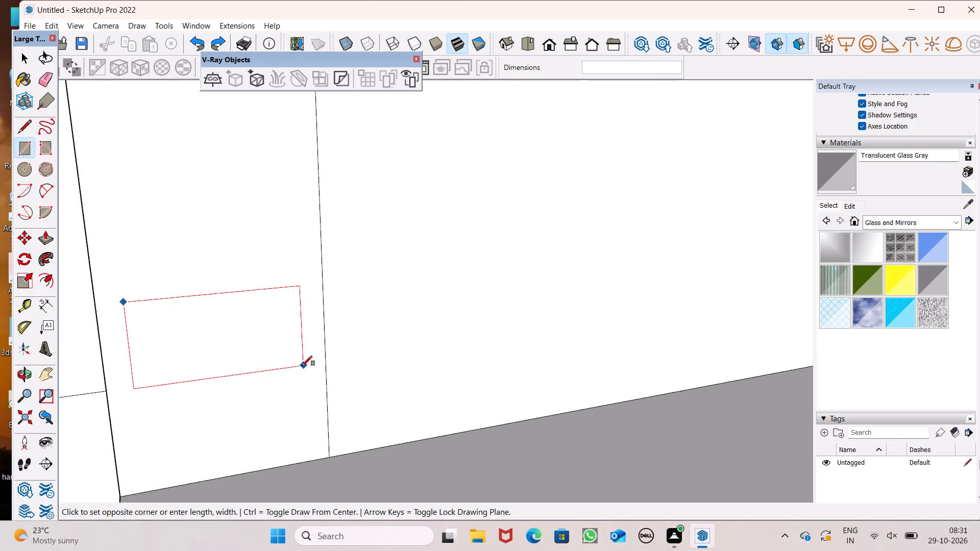
click(303, 366)
key(space)
Copy the small rectangle, face and edges, straight up the side wall strip, leaving a gap above the original.
scroll(301, 316, down, 5)
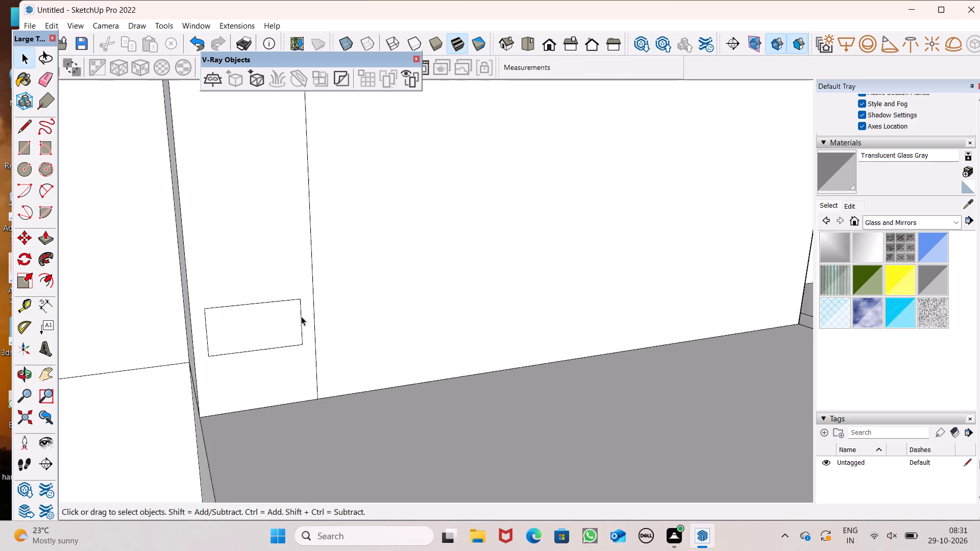
scroll(301, 316, down, 7)
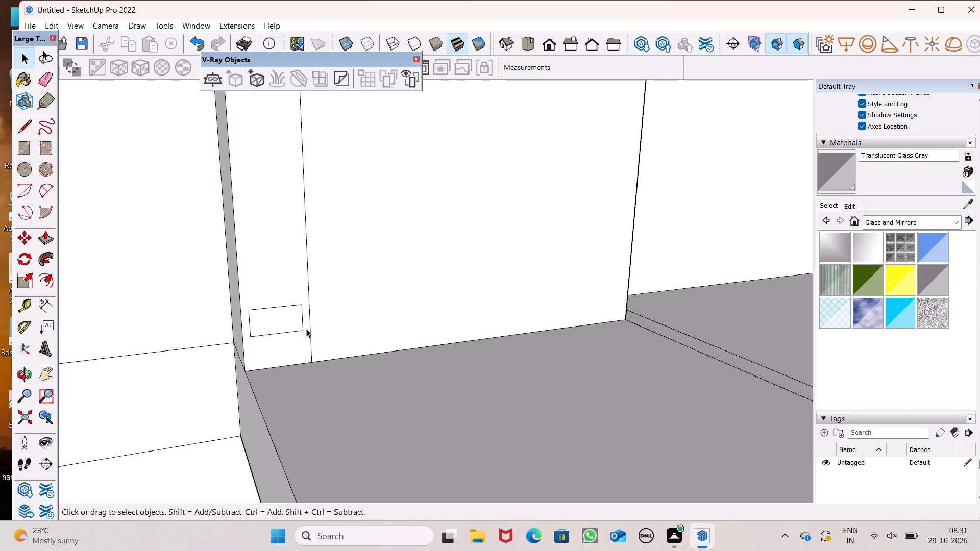
scroll(299, 324, up, 2)
double_click(282, 323)
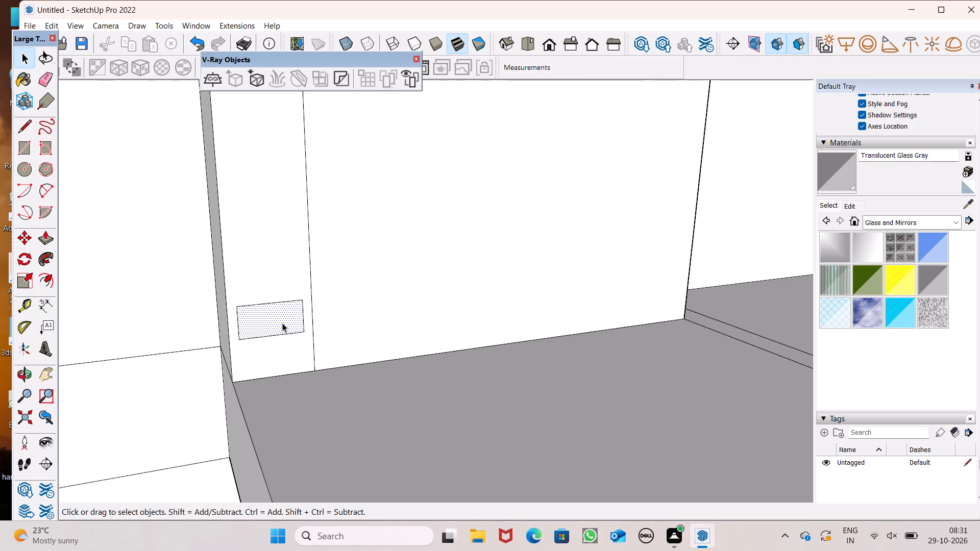
scroll(323, 385, down, 9)
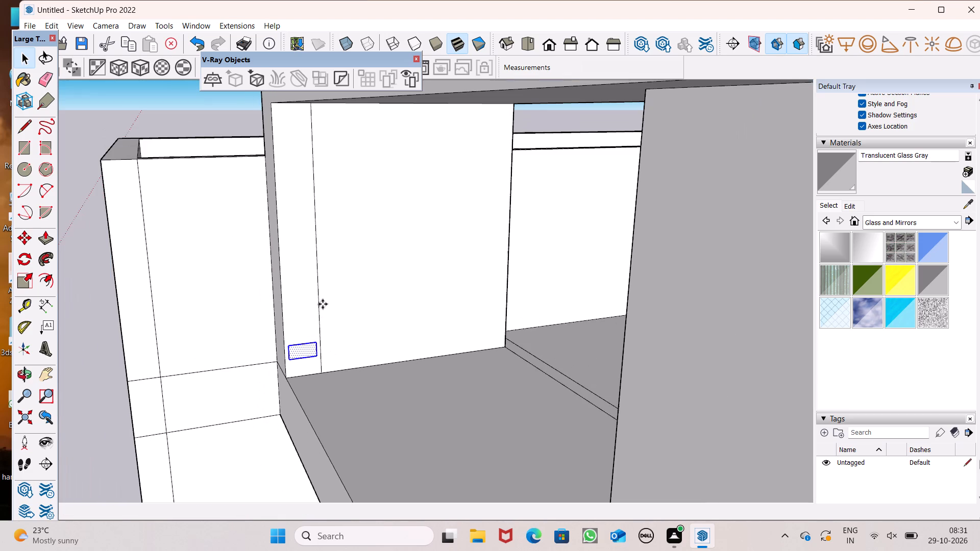
key(m)
key(Return)
scroll(315, 307, up, 1)
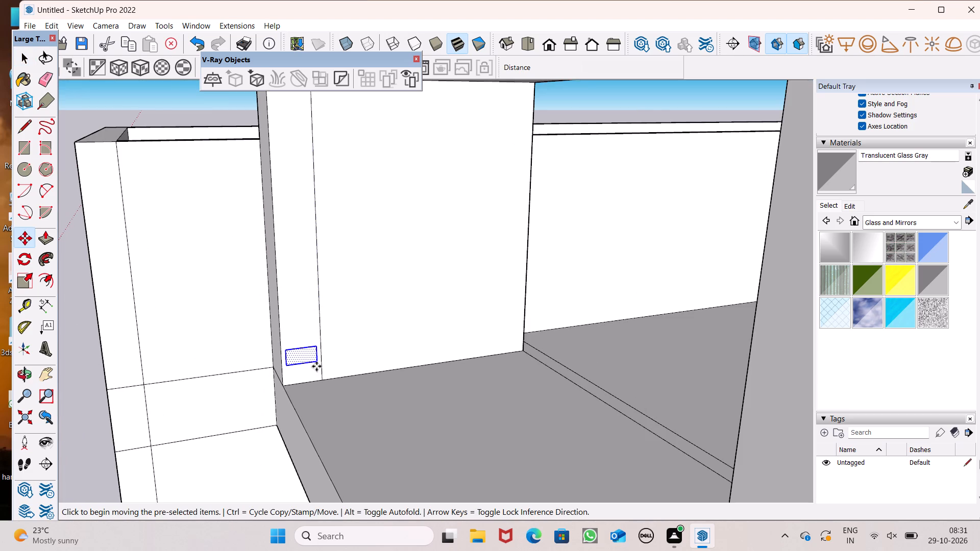
drag(315, 363, 311, 324)
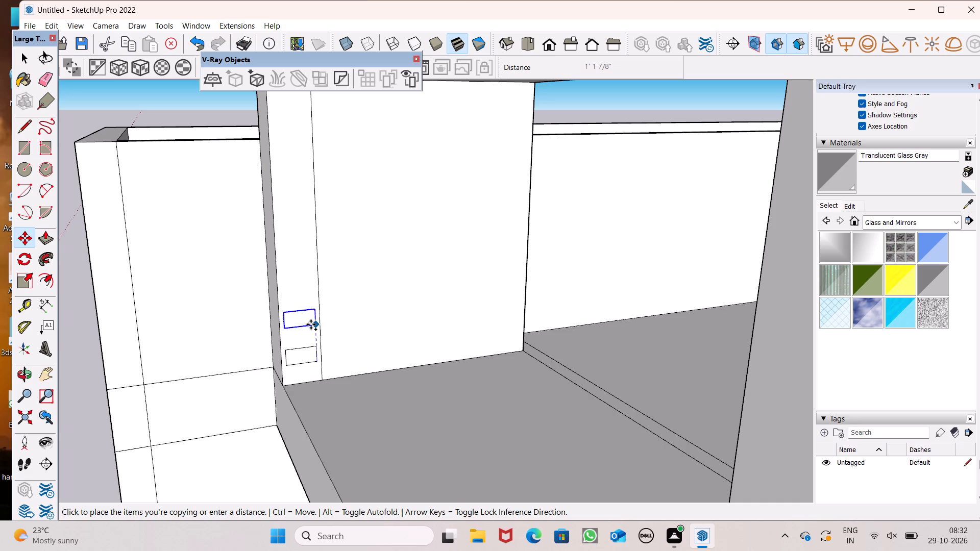
drag(311, 324, 312, 329)
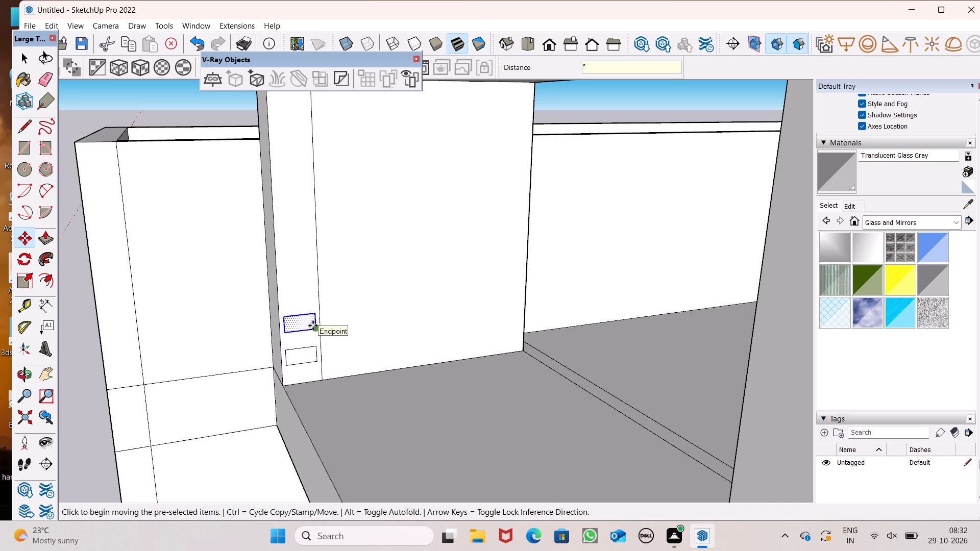
Multiply the rectangle copy into an array of 14 equally spaced copies going up the strip.
key(shift+asterisk)
key(1)
key(4)
key(Return)
key(space)
Delete the surplus rectangle copies floating above the roof at the top of the array.
scroll(349, 465, down, 6)
middle_drag(323, 461, 348, 441)
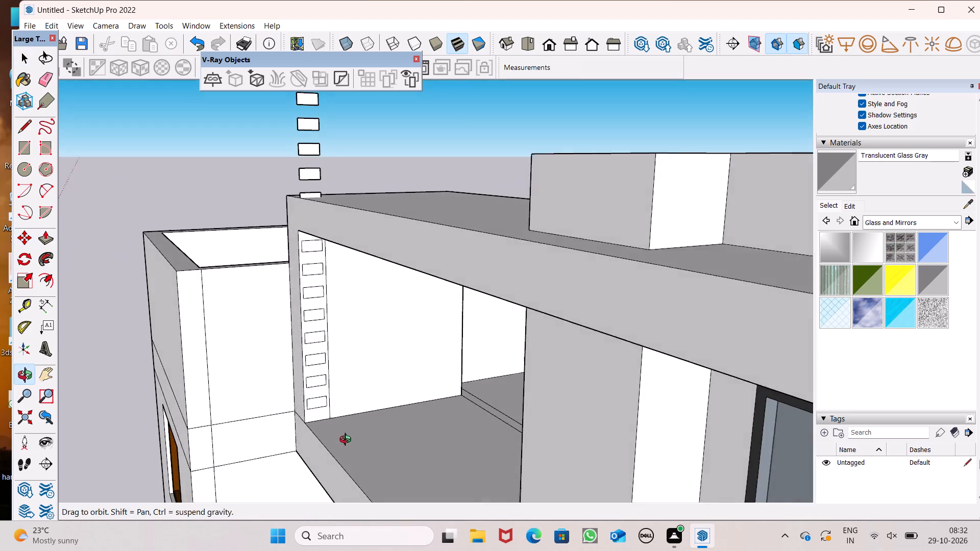
middle_drag(348, 441, 349, 440)
scroll(349, 440, down, 2)
scroll(301, 154, up, 1)
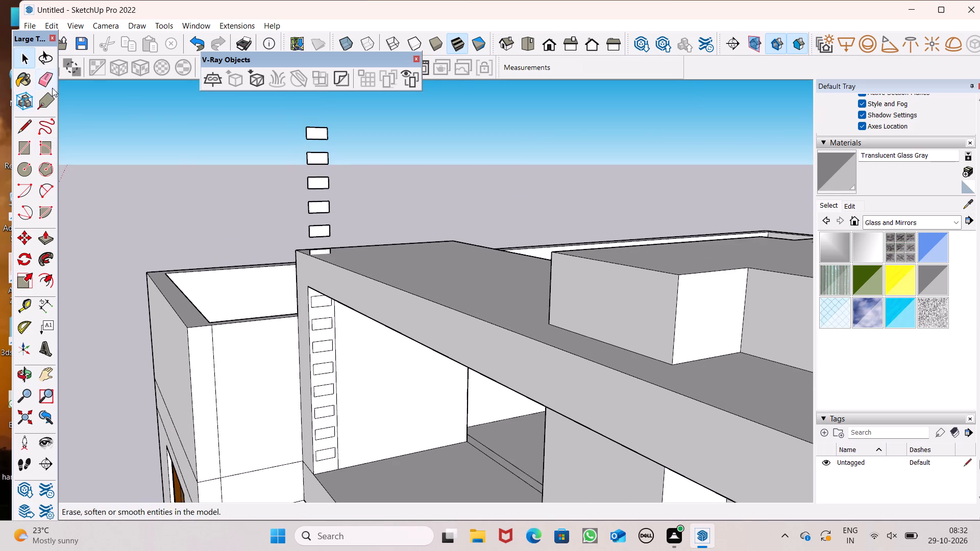
drag(252, 118, 370, 237)
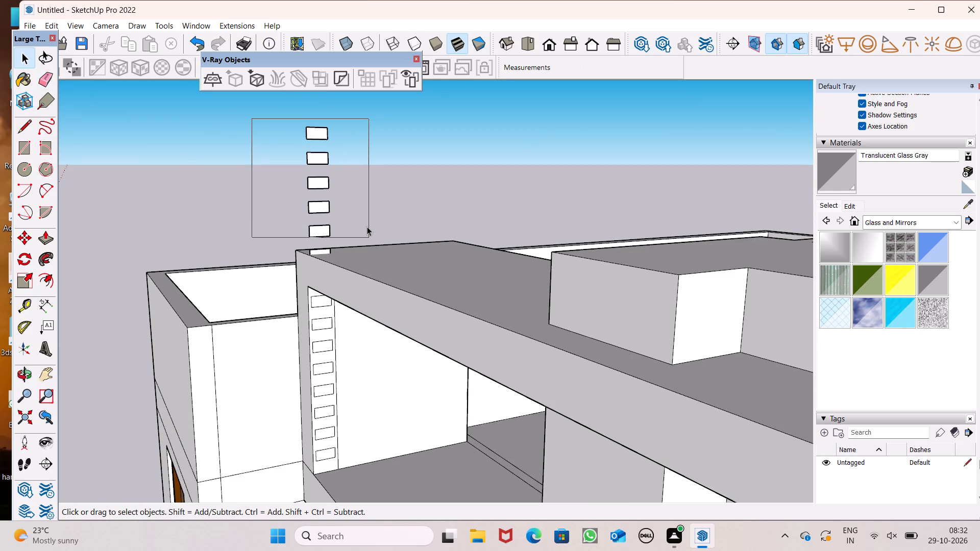
key(Delete)
Erase the leftover L-shaped edges floating just above the roof corner.
scroll(310, 232, up, 3)
drag(288, 213, 346, 238)
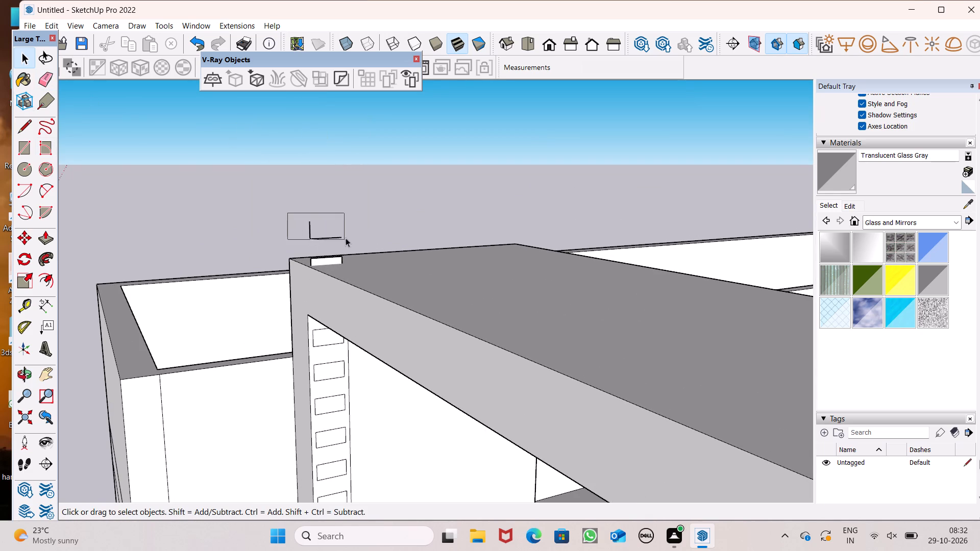
drag(346, 238, 347, 236)
drag(286, 204, 390, 230)
drag(299, 195, 418, 232)
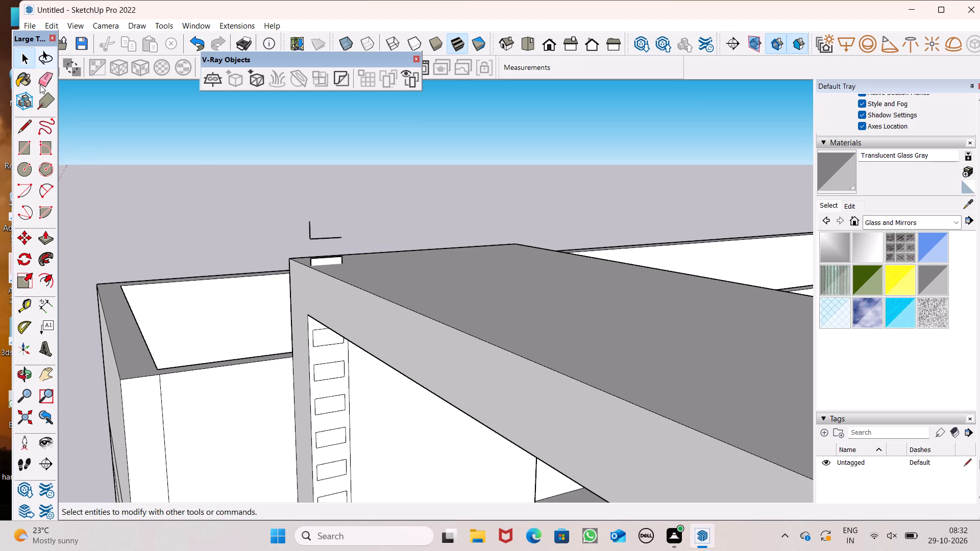
click(40, 85)
scroll(194, 179, up, 5)
scroll(269, 240, down, 6)
scroll(336, 302, up, 4)
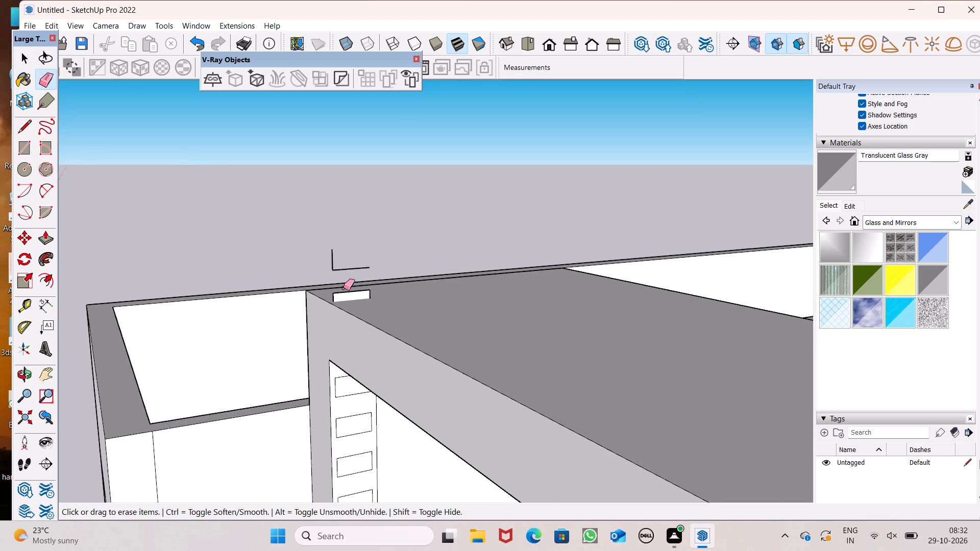
scroll(344, 288, up, 6)
drag(268, 183, 271, 203)
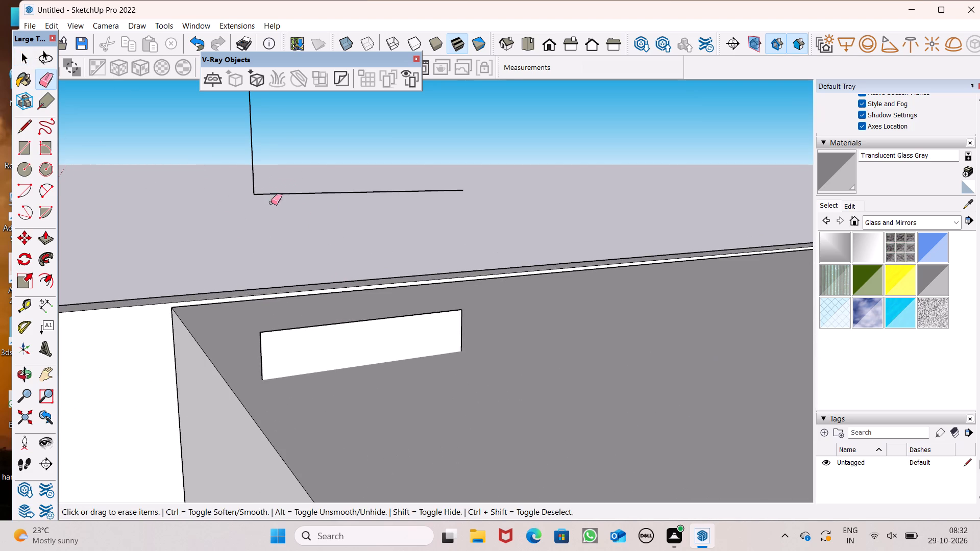
drag(271, 203, 241, 180)
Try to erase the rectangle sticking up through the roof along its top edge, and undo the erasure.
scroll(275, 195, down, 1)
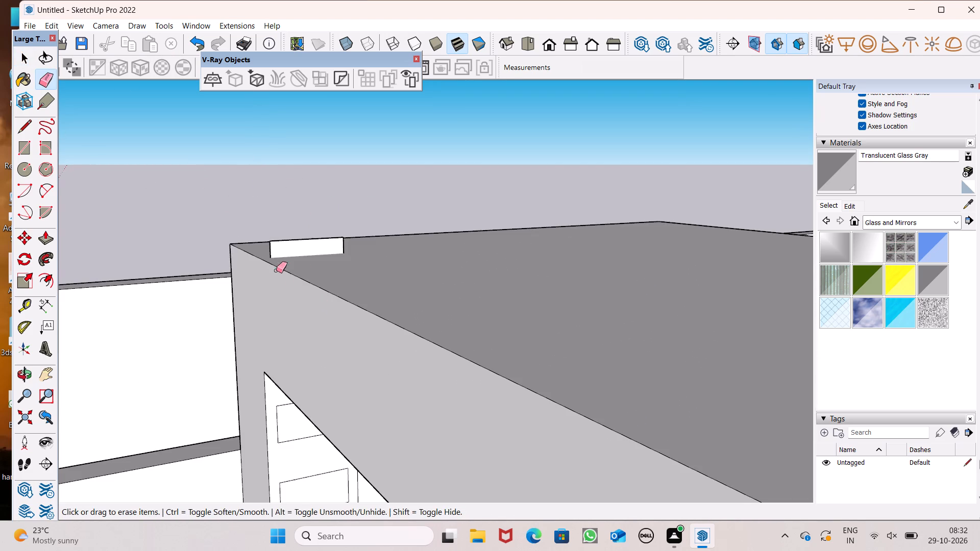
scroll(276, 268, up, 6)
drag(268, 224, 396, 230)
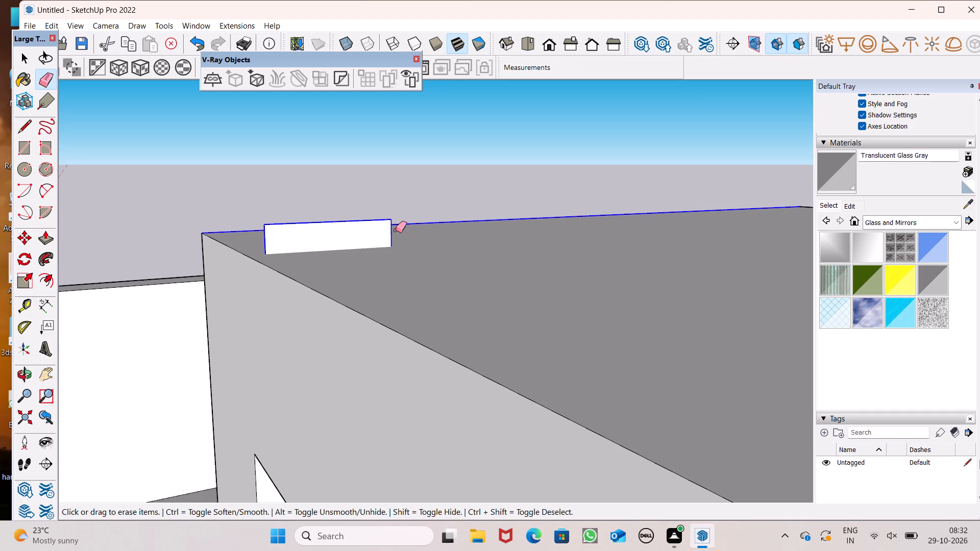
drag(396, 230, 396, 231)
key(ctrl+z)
Erase the side edges of the rectangle sticking up through the roof, leaving the roof's own edges in place.
scroll(379, 254, up, 1)
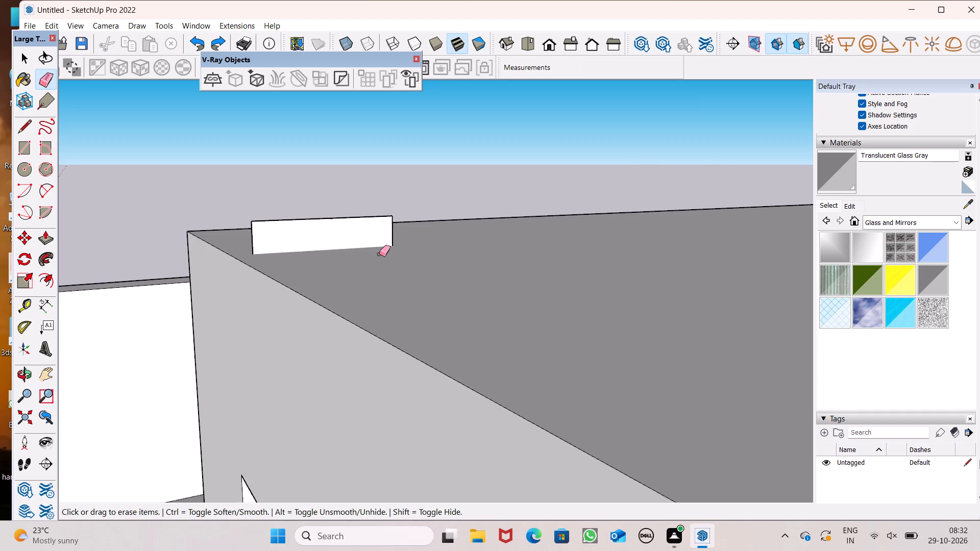
scroll(379, 254, up, 3)
scroll(203, 215, up, 8)
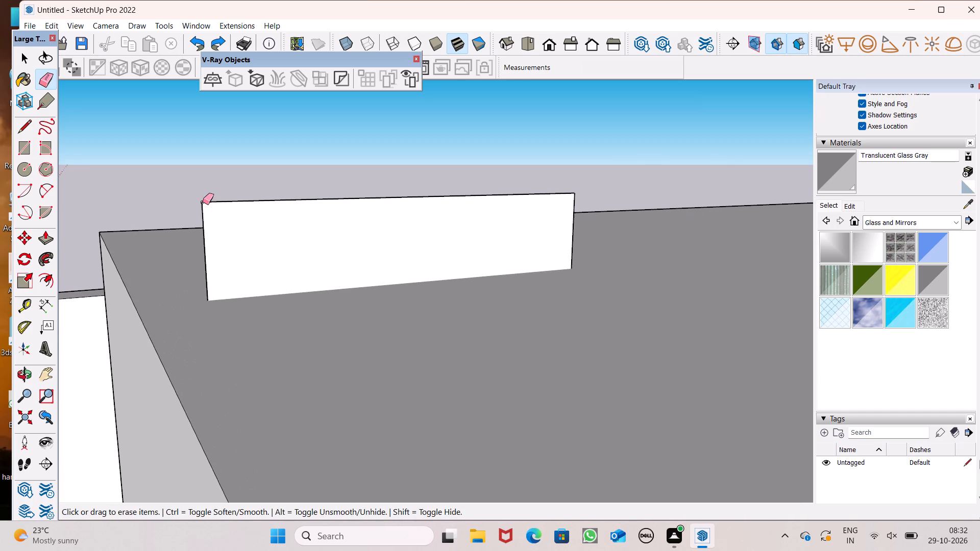
drag(203, 202, 207, 207)
click(572, 254)
scroll(520, 258, down, 3)
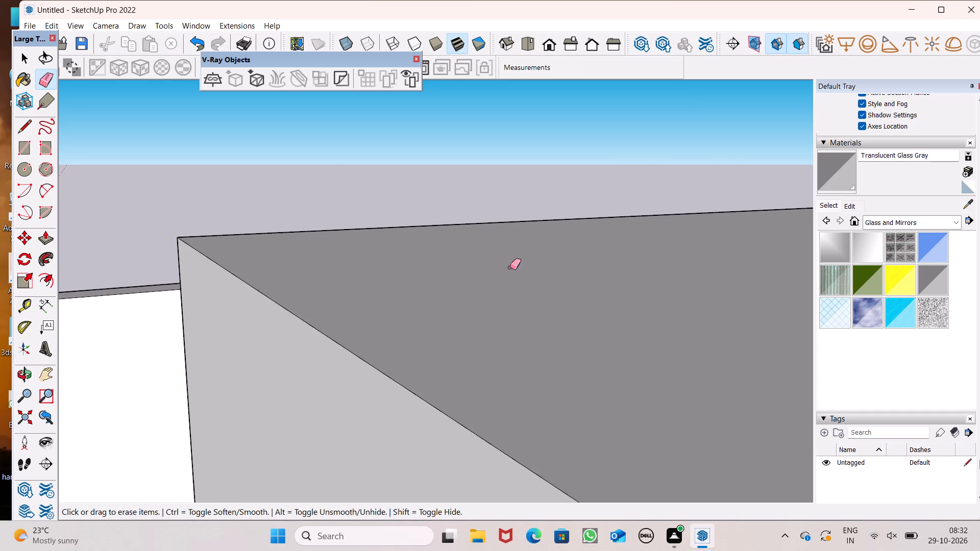
Erase the edges bounding the stray white rectangle face hidden inside the hollow roof beam.
middle_drag(461, 338, 469, 317)
scroll(393, 250, down, 7)
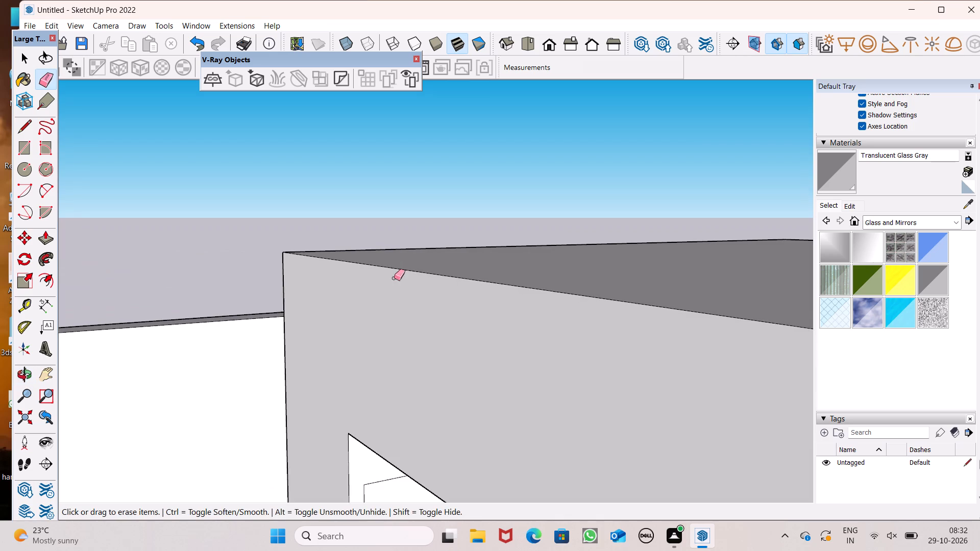
scroll(395, 296, down, 7)
middle_drag(413, 384, 427, 271)
scroll(432, 319, up, 9)
middle_drag(374, 305, 390, 347)
scroll(367, 299, up, 8)
scroll(447, 314, up, 9)
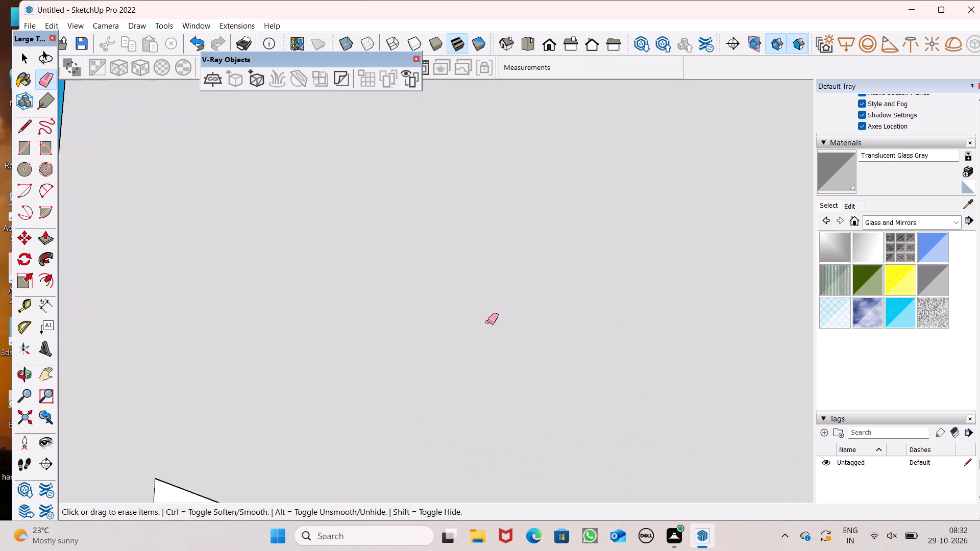
scroll(487, 322, up, 18)
scroll(478, 325, up, 7)
middle_drag(481, 325, 425, 339)
scroll(481, 325, up, 1)
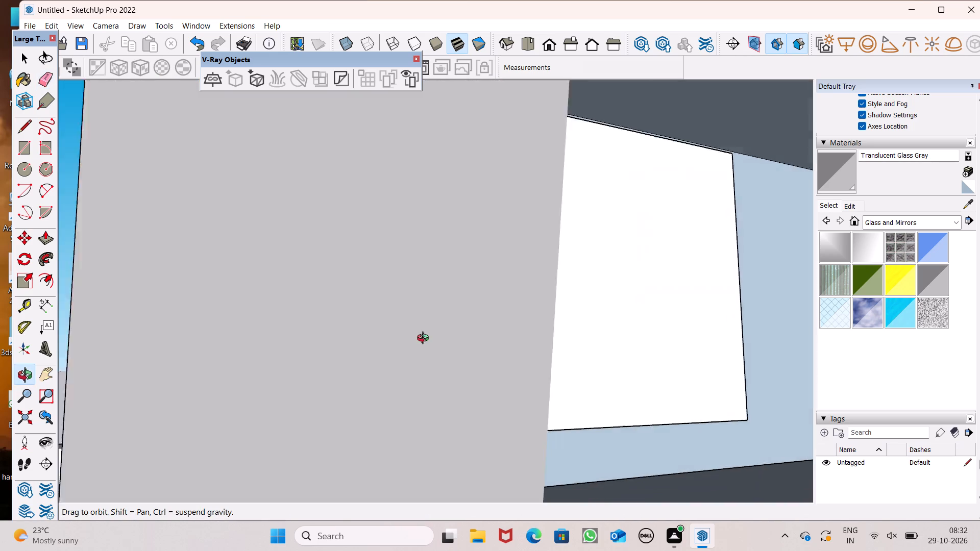
middle_drag(425, 339, 282, 348)
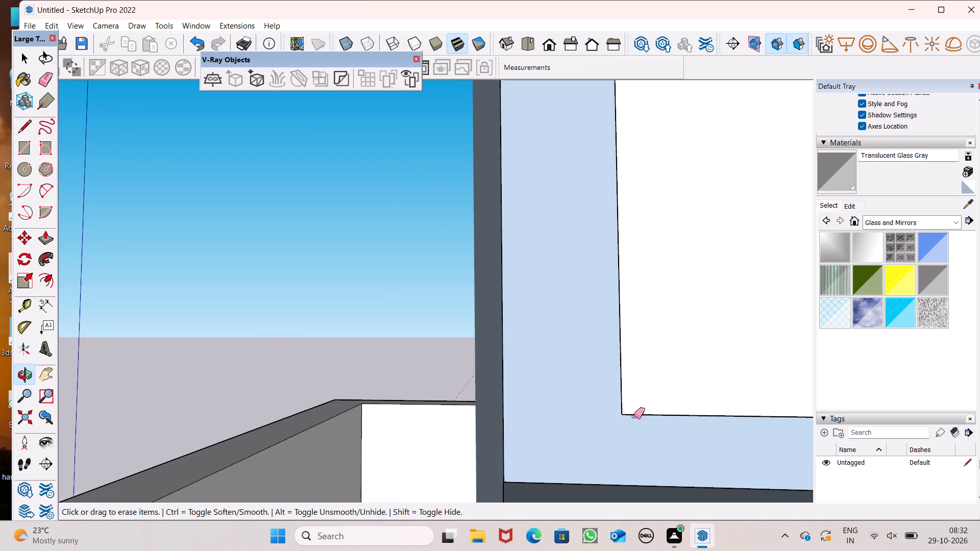
drag(634, 412, 615, 404)
click(638, 408)
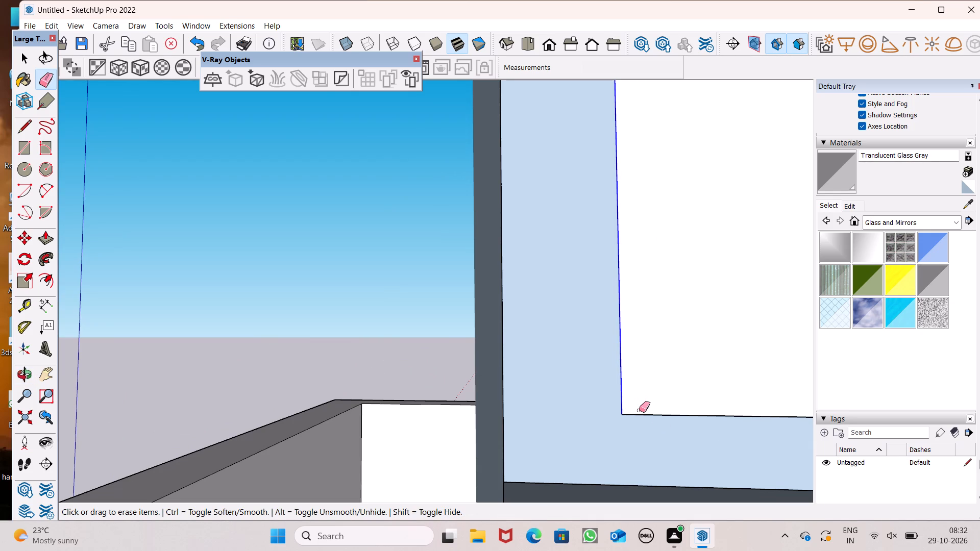
click(639, 411)
Erase the remaining loose rectangle edges inside the hollow roof beam.
scroll(586, 368, down, 1)
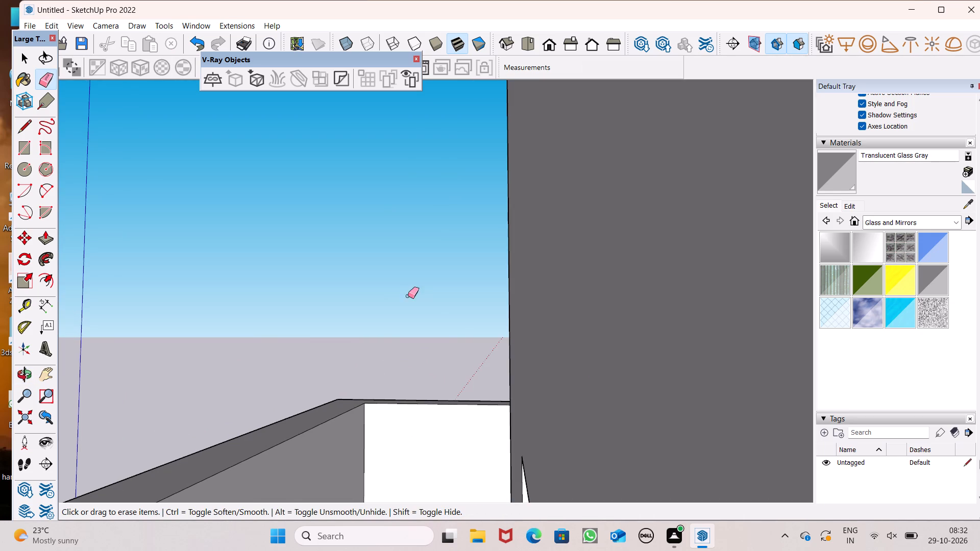
scroll(408, 296, down, 7)
middle_drag(529, 340, 549, 369)
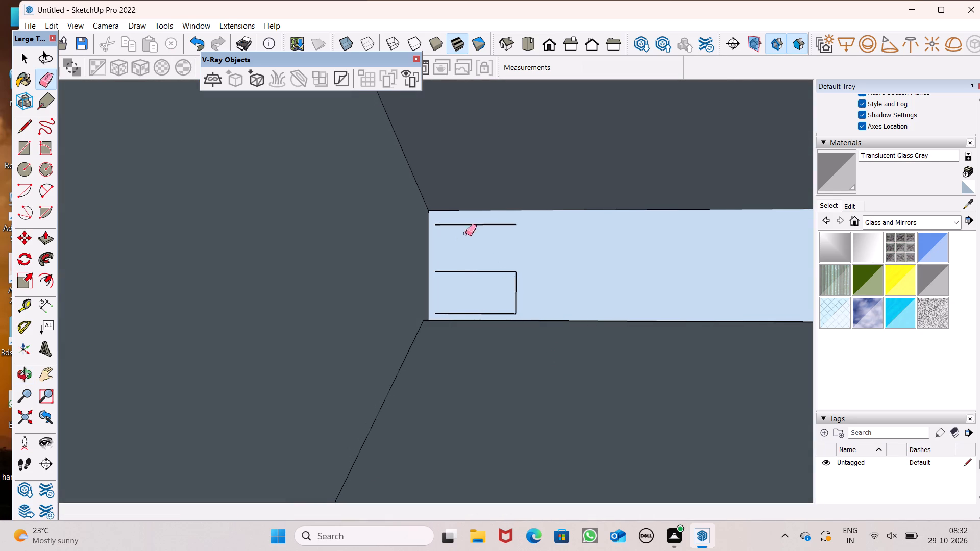
click(473, 224)
scroll(518, 271, up, 7)
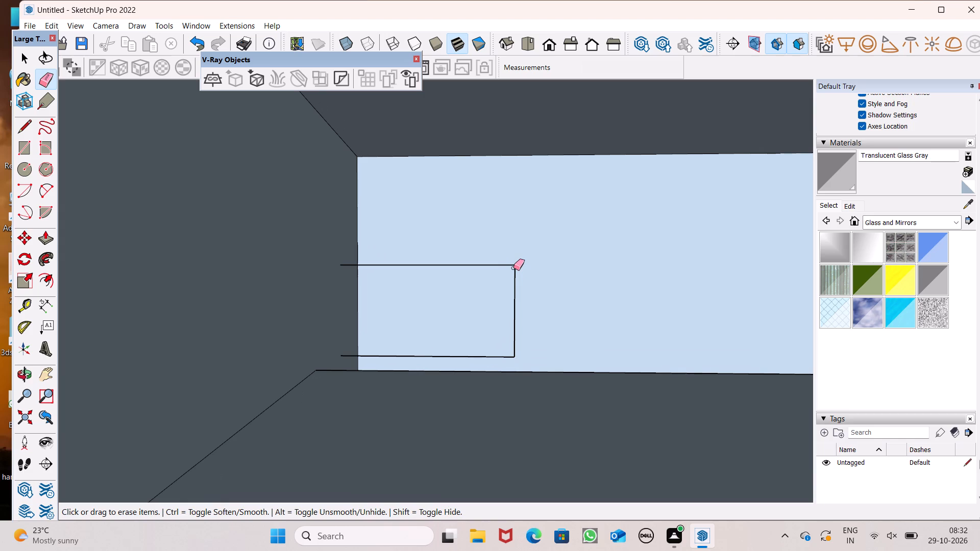
click(513, 268)
click(513, 266)
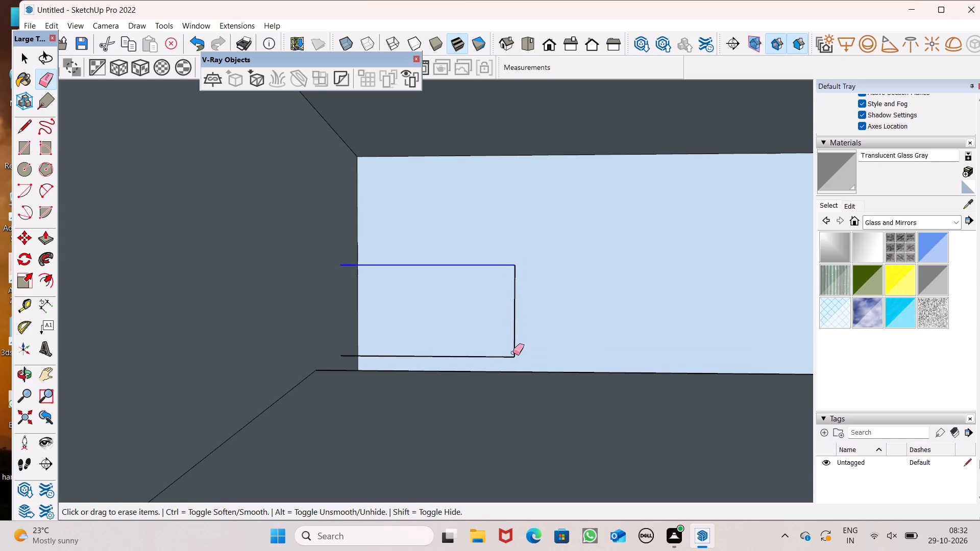
drag(513, 354, 519, 345)
key(space)
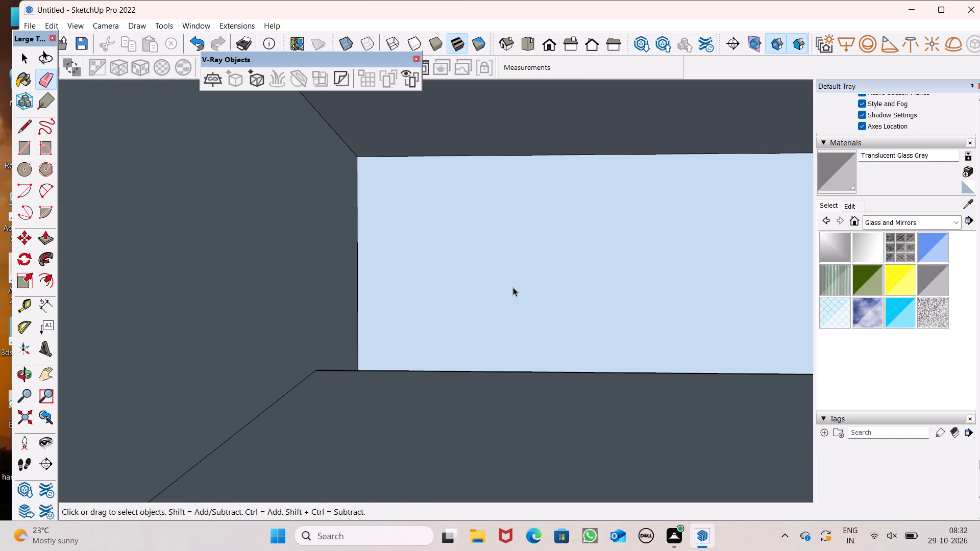
Paint the topmost small rectangle on the balcony's side wall strip with 0043_SaddleBrown from the Colors-Named collection.
scroll(513, 287, down, 5)
middle_drag(491, 339, 720, 328)
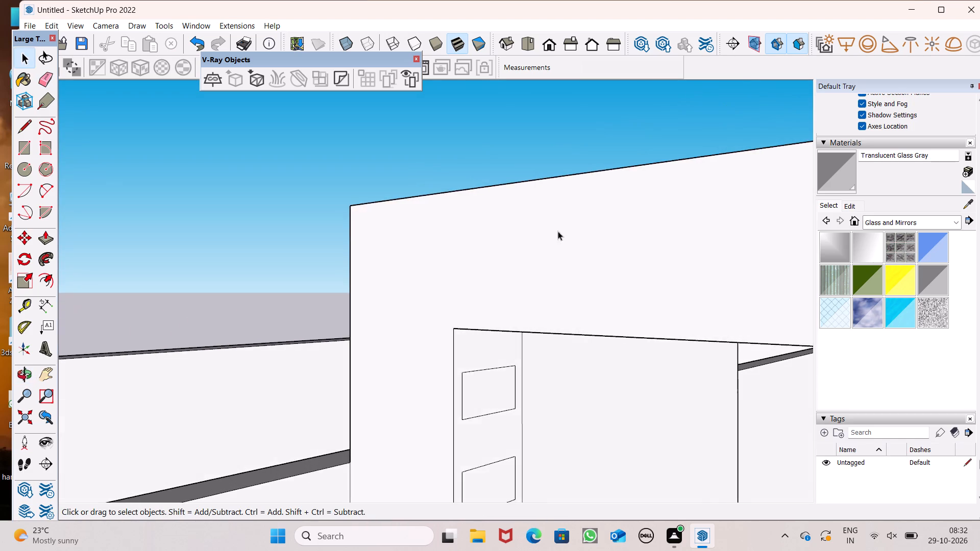
scroll(558, 231, down, 6)
scroll(391, 181, down, 7)
scroll(462, 278, up, 2)
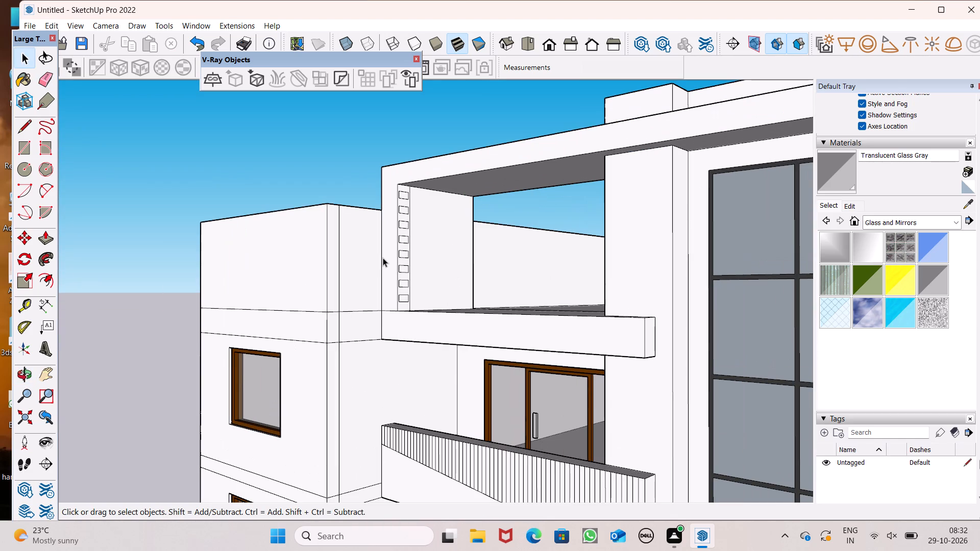
click(921, 218)
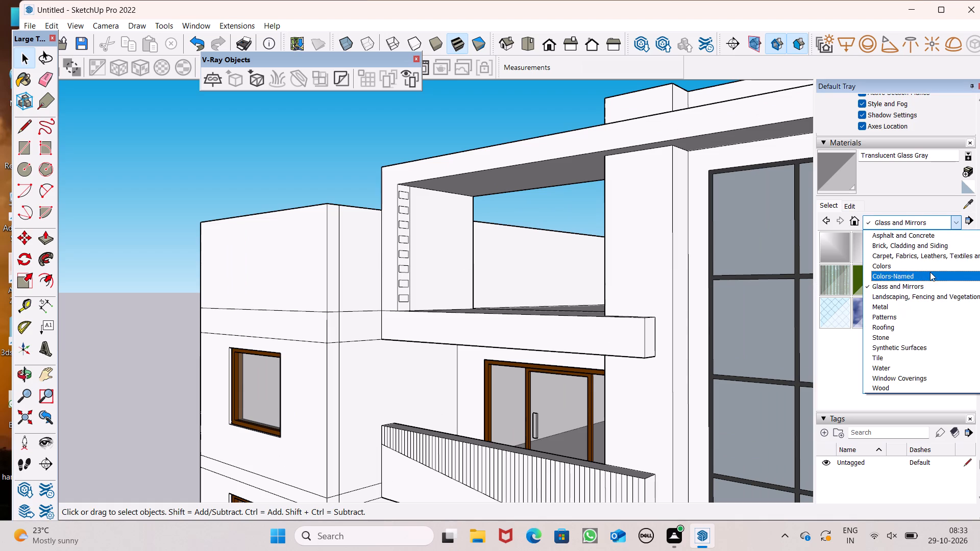
click(930, 271)
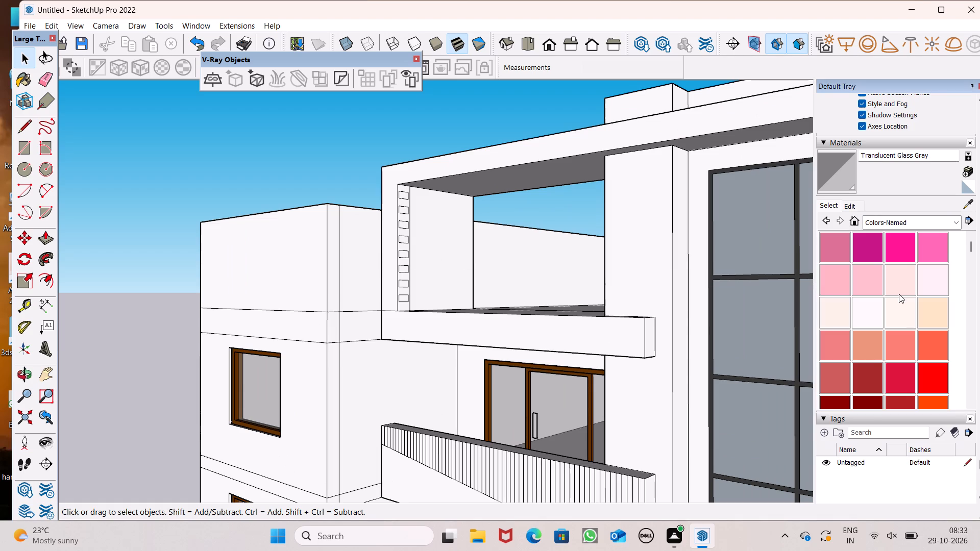
scroll(906, 323, down, 4)
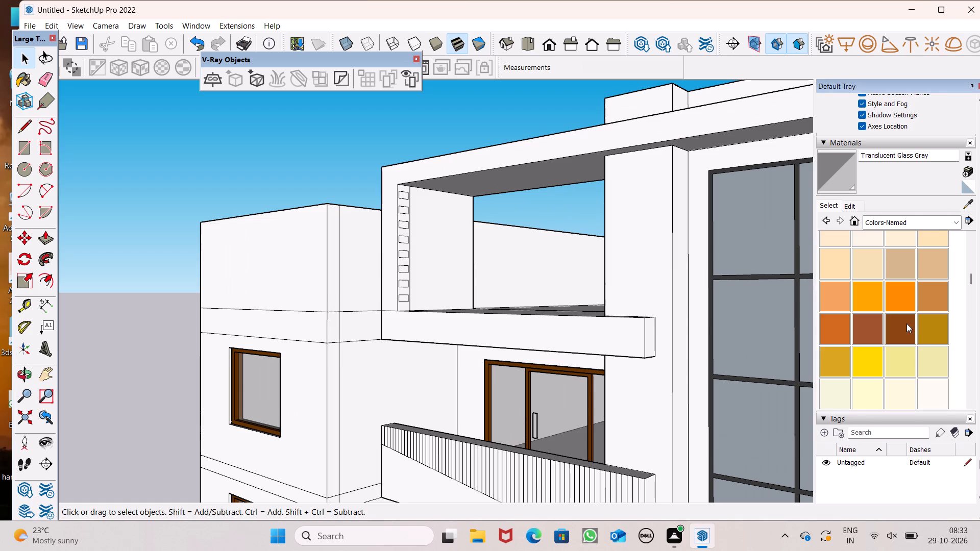
scroll(906, 323, up, 1)
scroll(906, 323, down, 1)
click(896, 324)
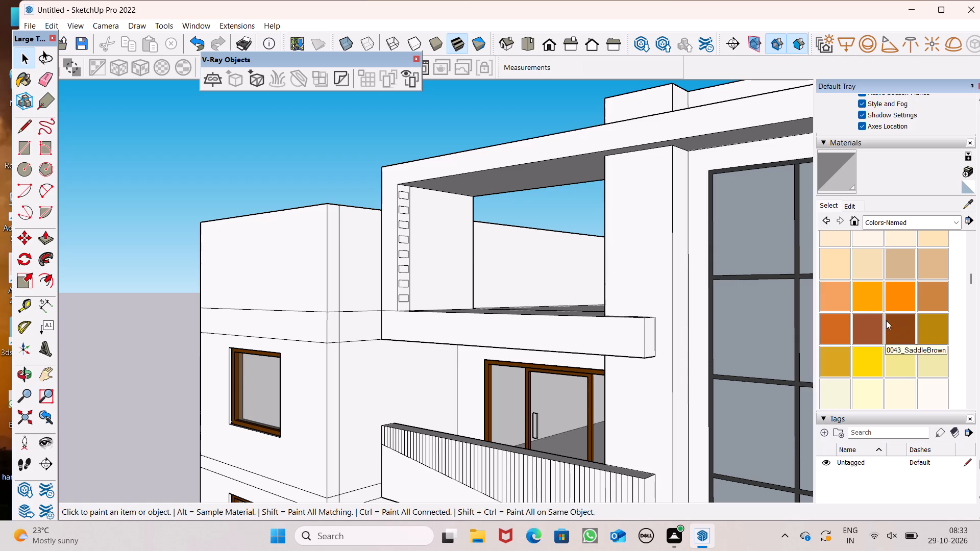
scroll(570, 230, up, 8)
scroll(383, 189, up, 5)
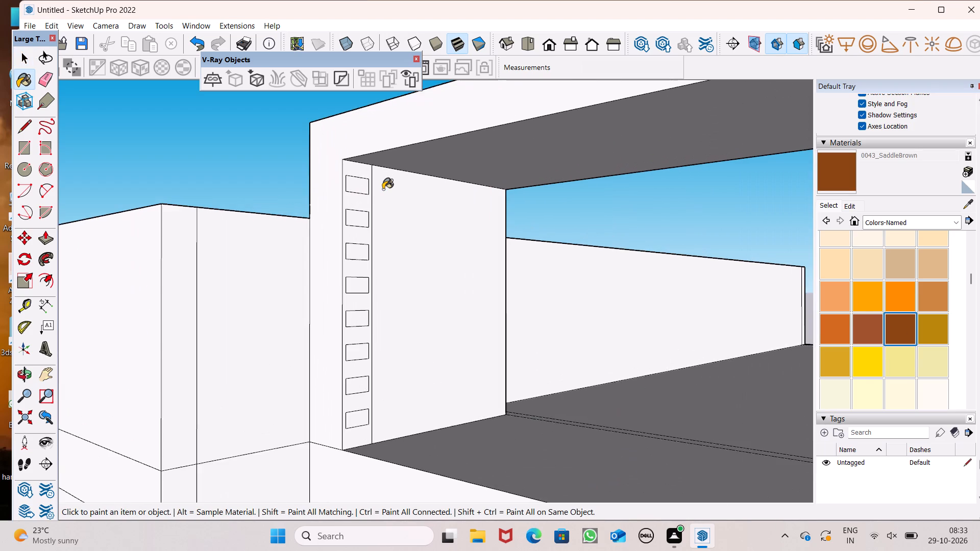
scroll(383, 189, up, 2)
click(347, 185)
Paint the remaining seven small rectangles down the side wall strip with 0043_SaddleBrown.
middle_drag(380, 287, 249, 330)
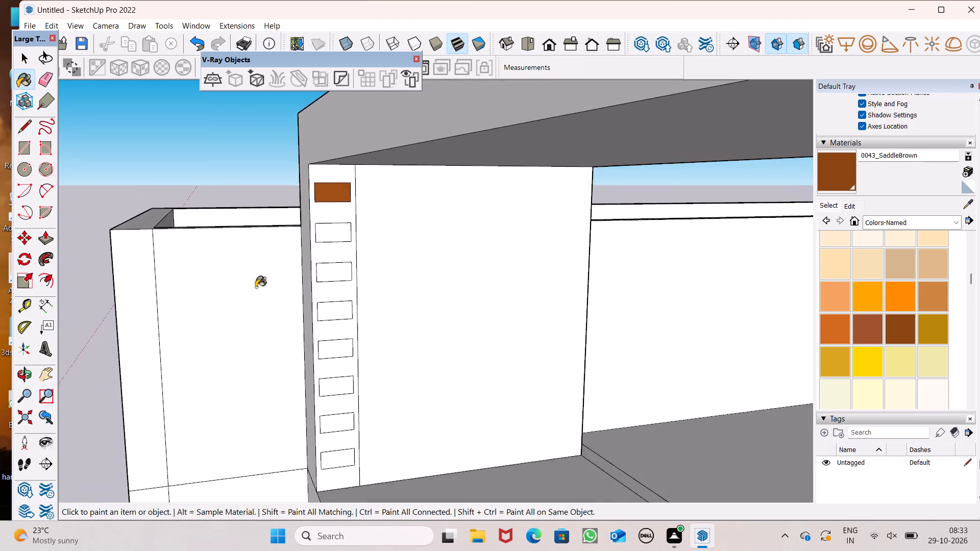
scroll(309, 250, up, 4)
click(340, 228)
click(344, 275)
scroll(347, 251, down, 2)
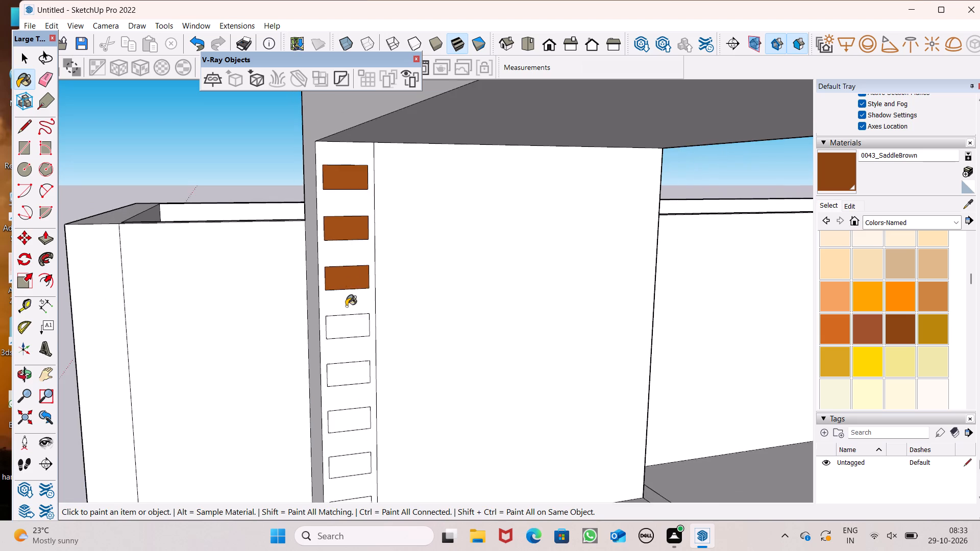
scroll(346, 318, up, 4)
click(349, 324)
scroll(375, 237, down, 5)
scroll(387, 352, up, 6)
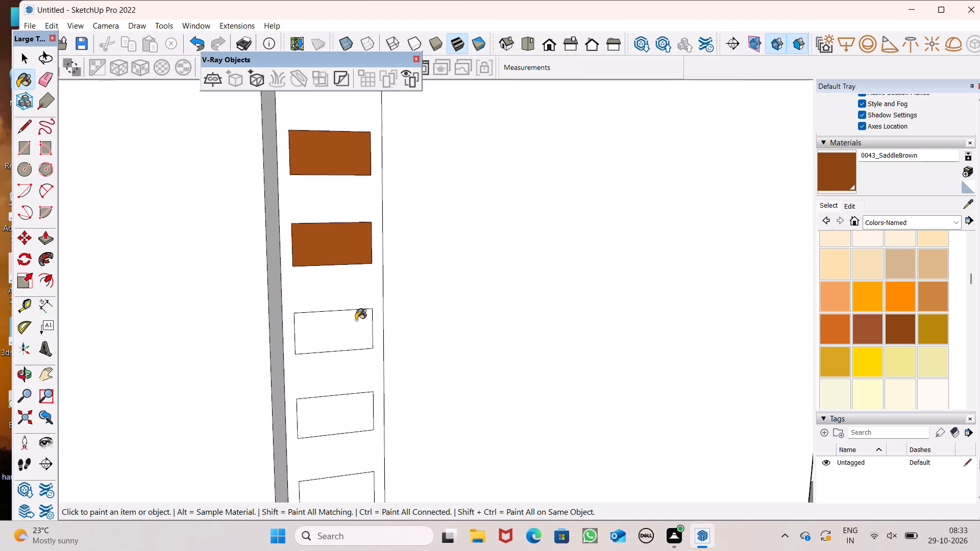
click(356, 320)
scroll(392, 214, down, 5)
scroll(396, 341, up, 5)
click(357, 330)
scroll(377, 232, down, 6)
scroll(376, 367, up, 5)
drag(356, 331, 356, 345)
click(354, 396)
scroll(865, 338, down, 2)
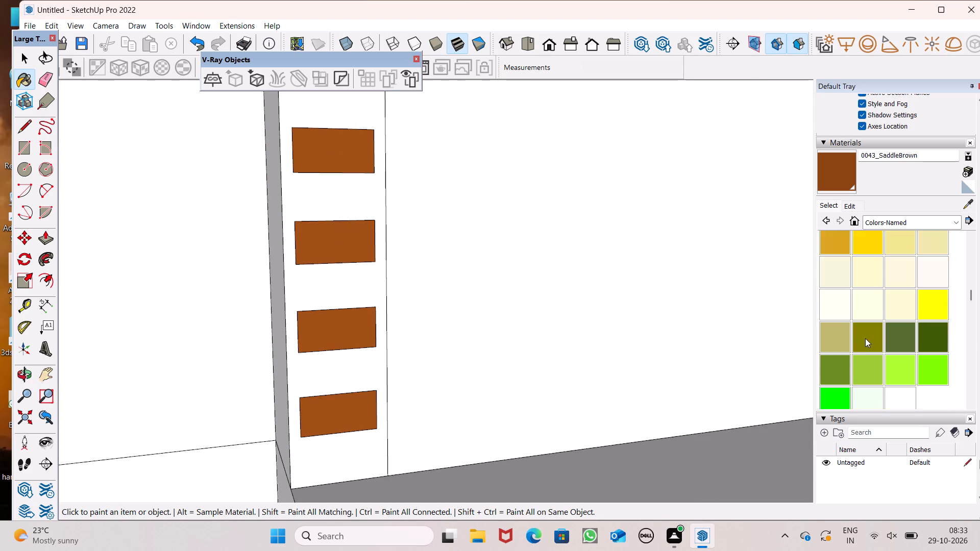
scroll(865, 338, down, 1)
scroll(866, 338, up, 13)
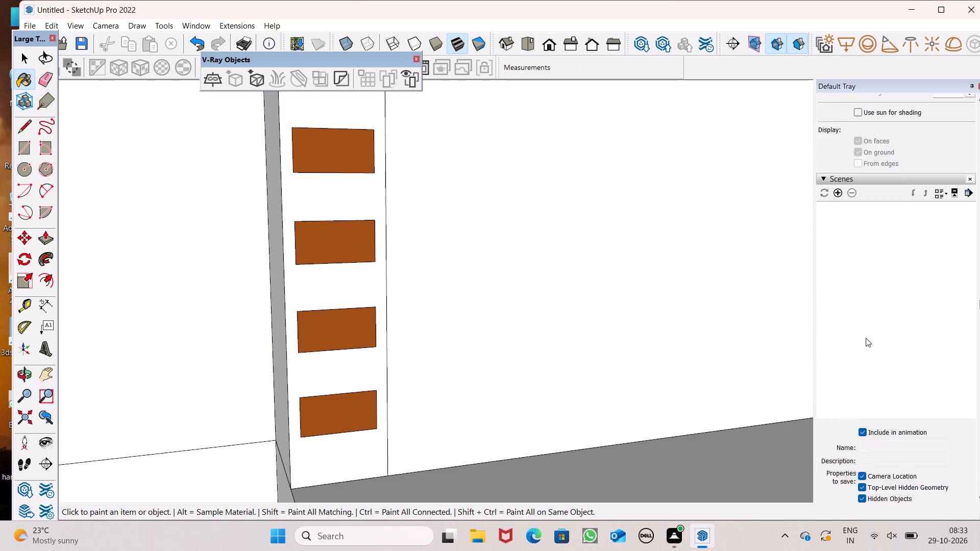
Edit the 0043_SaddleBrown material to a darker brown by lowering its RGB red value to 97.
scroll(866, 338, up, 2)
scroll(861, 333, down, 7)
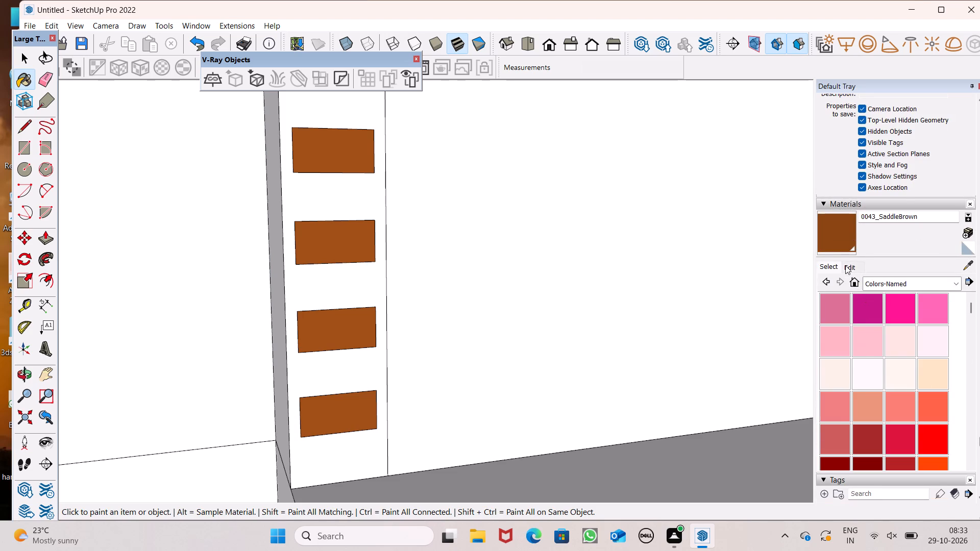
click(845, 265)
drag(873, 314, 866, 316)
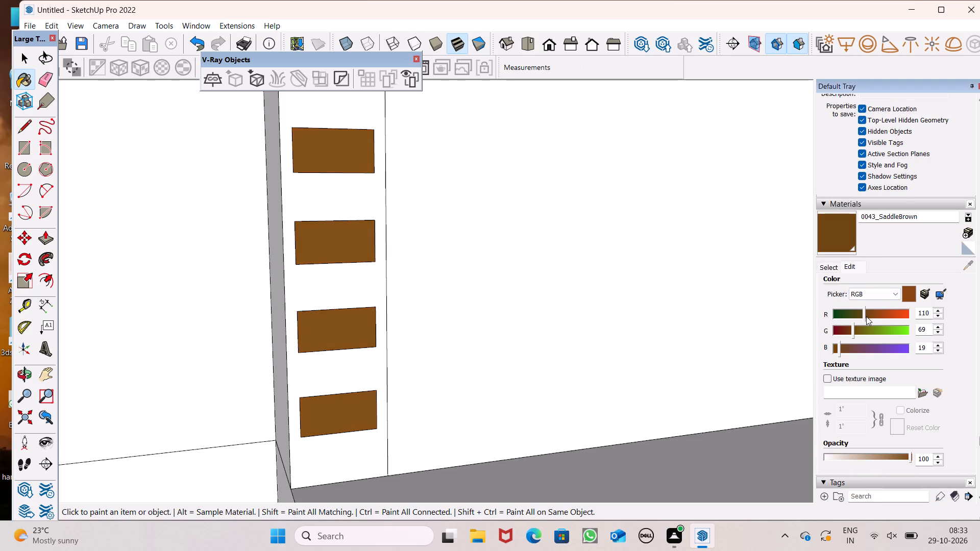
drag(866, 316, 864, 316)
drag(864, 316, 863, 317)
key(space)
Push/Pull the top four brown rectangles on the balcony's side wall strip into horizontal slats about 16' 5 13/16" long.
scroll(440, 240, down, 6)
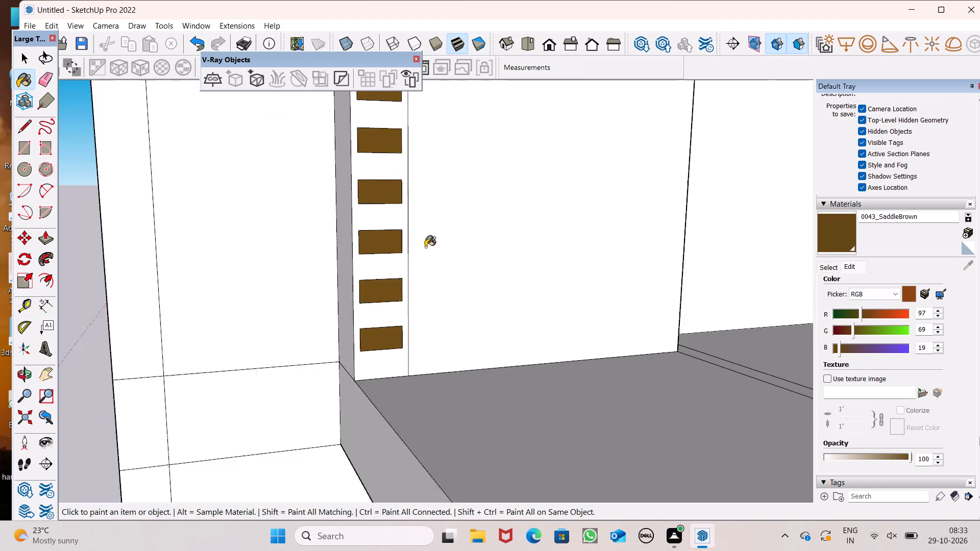
scroll(425, 247, down, 2)
scroll(383, 277, down, 11)
key(space)
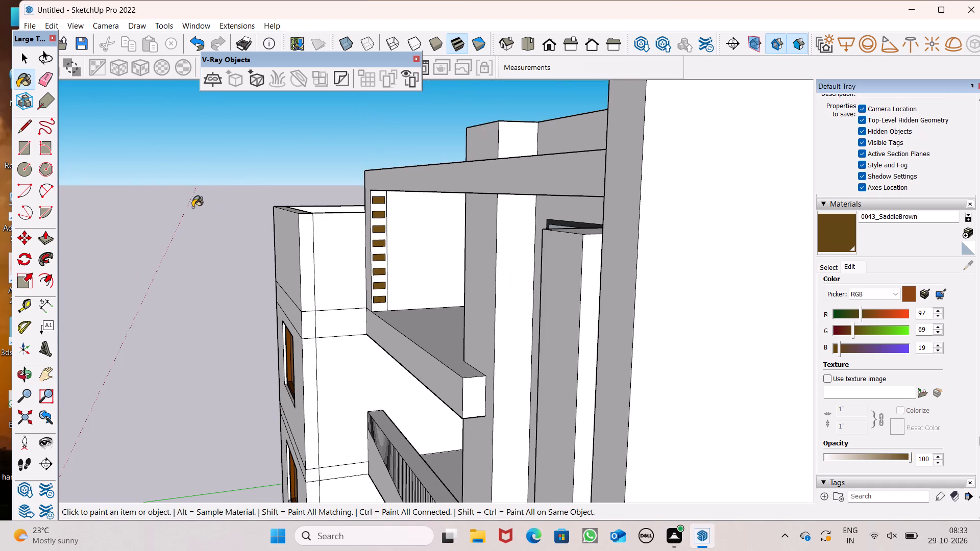
drag(46, 241, 50, 246)
middle_drag(224, 267, 243, 294)
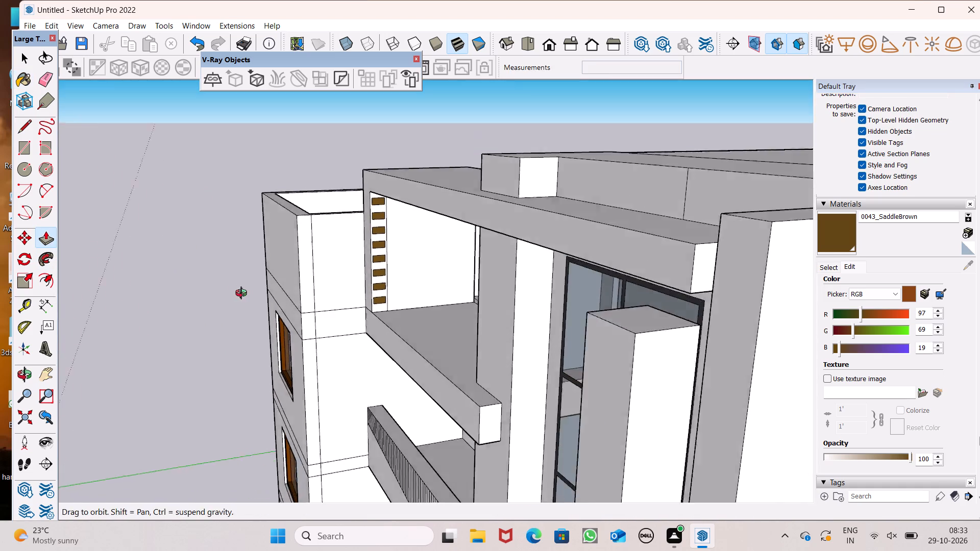
middle_drag(243, 294, 271, 286)
scroll(358, 214, up, 1)
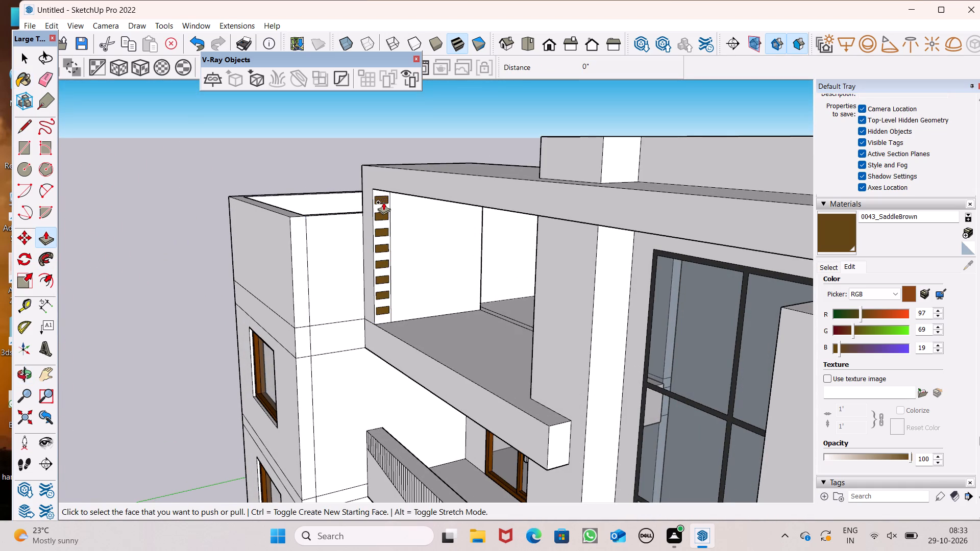
drag(383, 202, 552, 245)
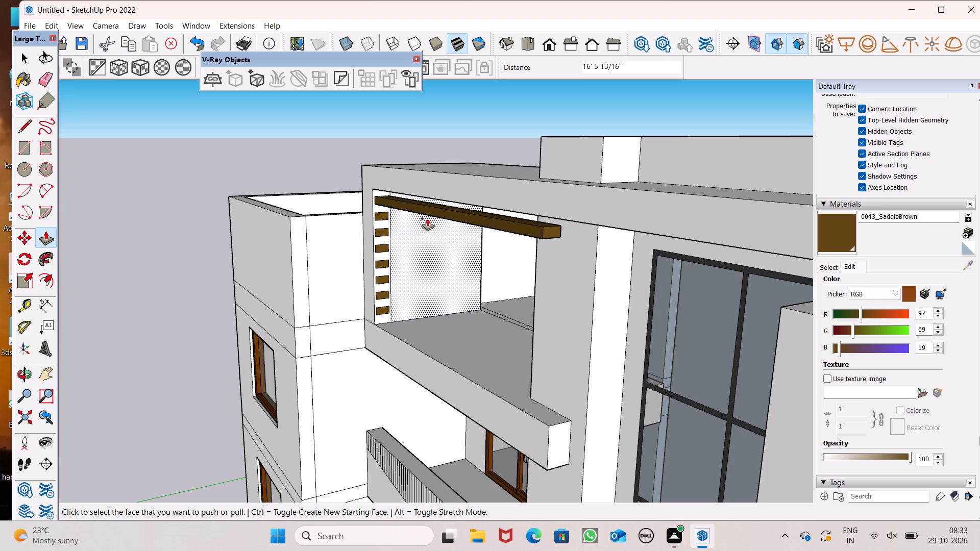
drag(381, 218, 536, 236)
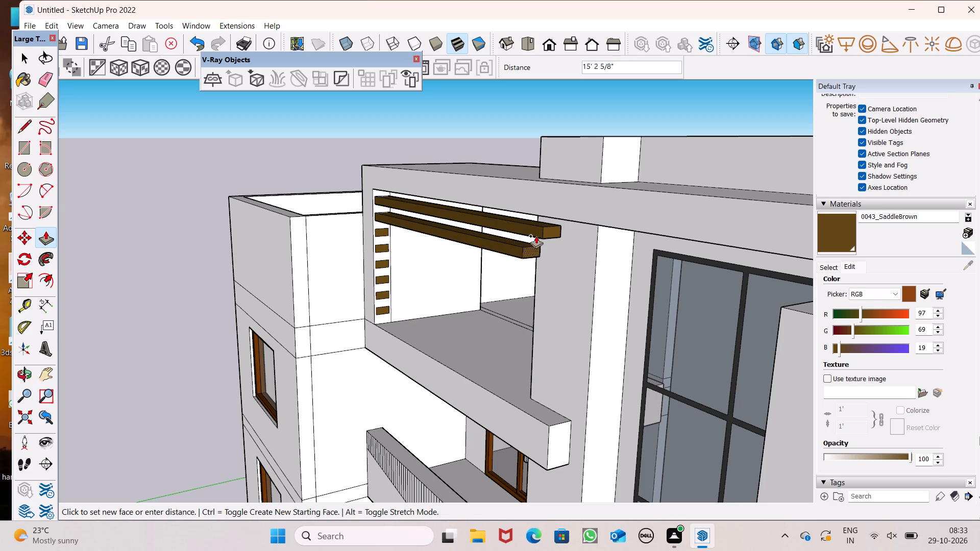
drag(536, 236, 541, 236)
drag(384, 235, 413, 243)
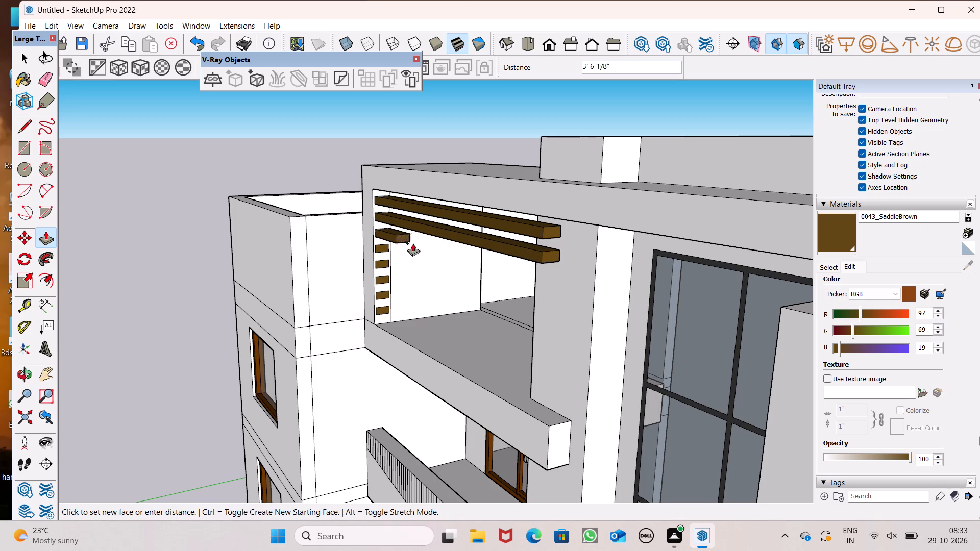
drag(413, 243, 544, 258)
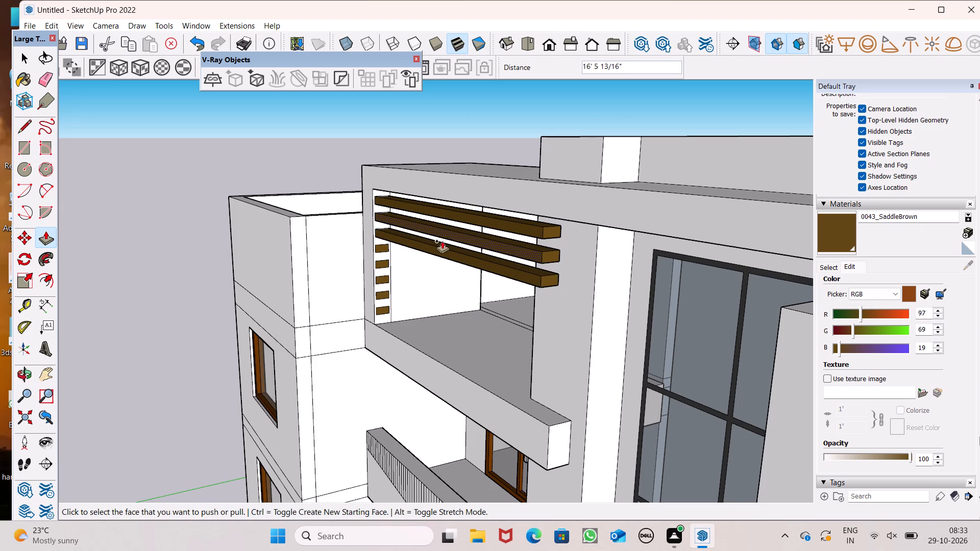
drag(379, 251, 475, 275)
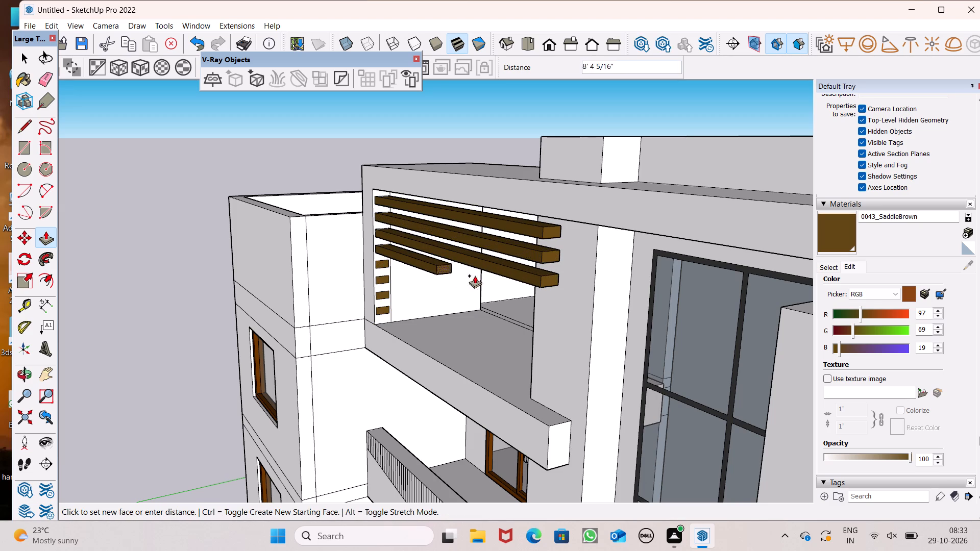
drag(475, 275, 547, 278)
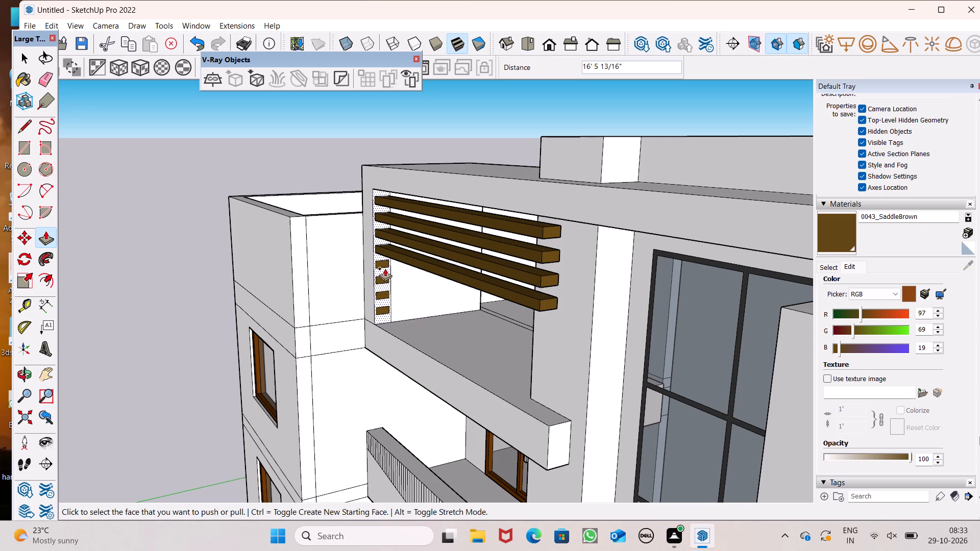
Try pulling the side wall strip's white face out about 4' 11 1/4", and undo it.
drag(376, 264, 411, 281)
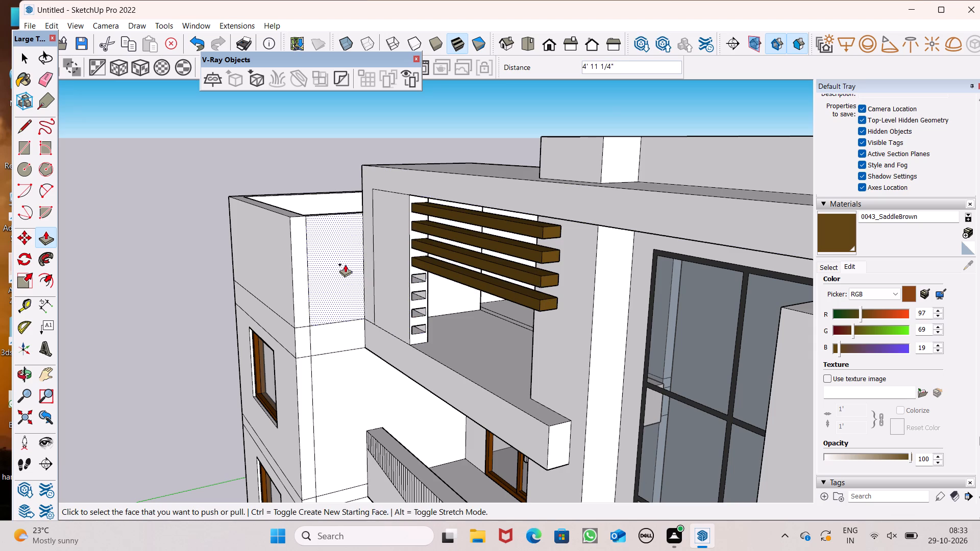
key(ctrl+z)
Push/Pull the fifth rectangle into a slat about 14' 9 3/16" long and the bottom three into slats about 16' 5 13/16" long.
drag(384, 264, 466, 278)
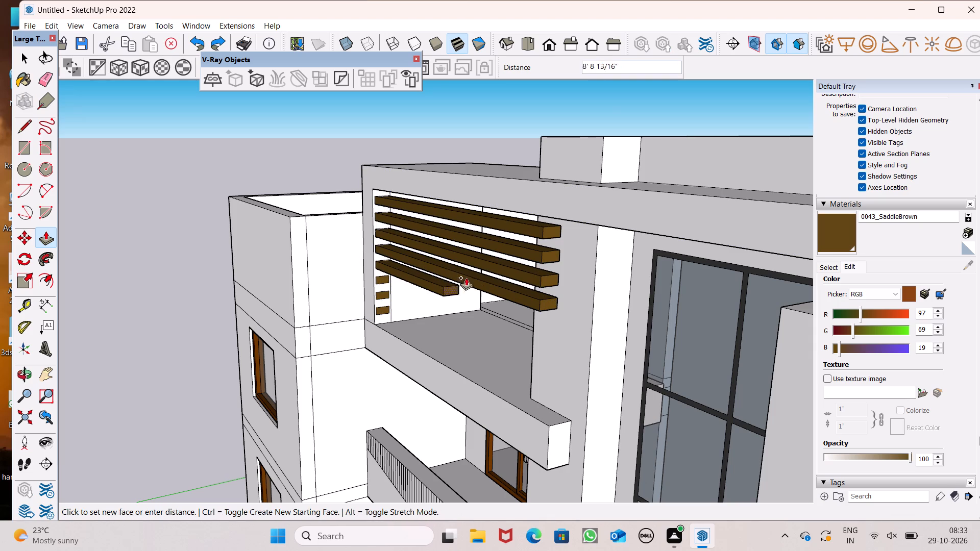
drag(466, 278, 532, 298)
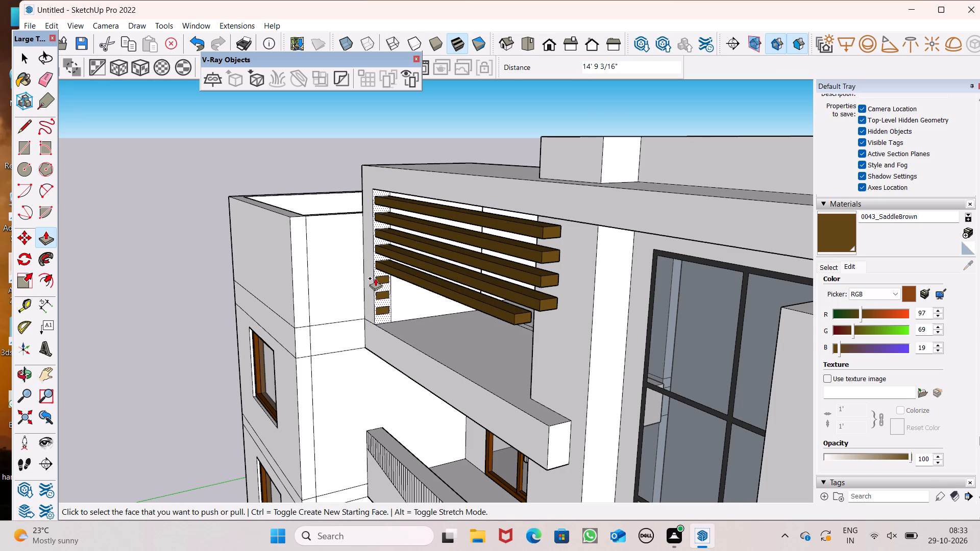
drag(382, 280, 539, 310)
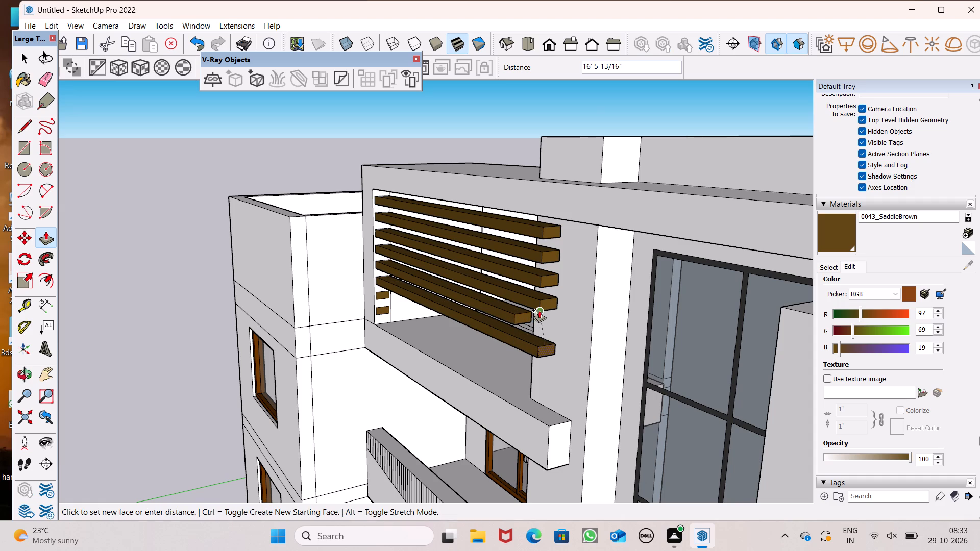
drag(539, 310, 535, 301)
drag(383, 297, 541, 344)
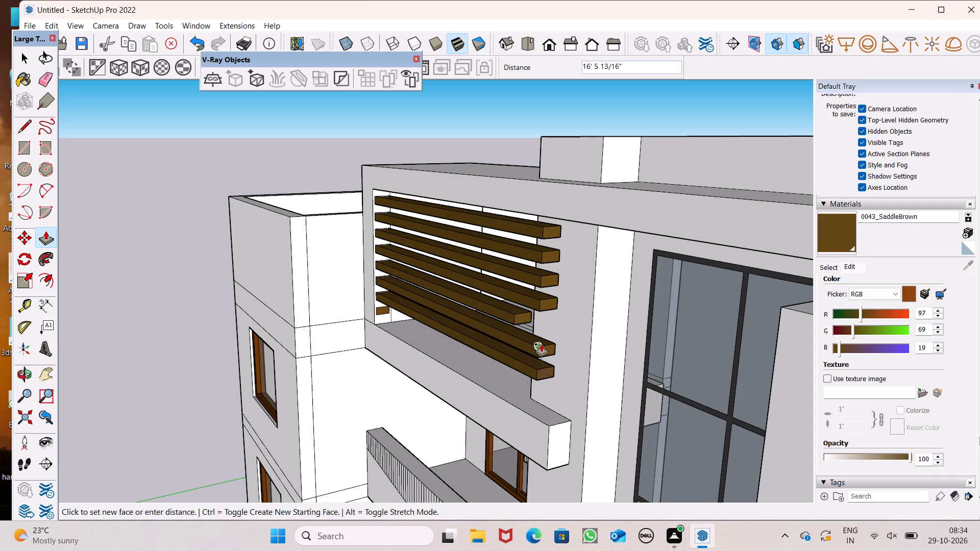
drag(541, 344, 534, 348)
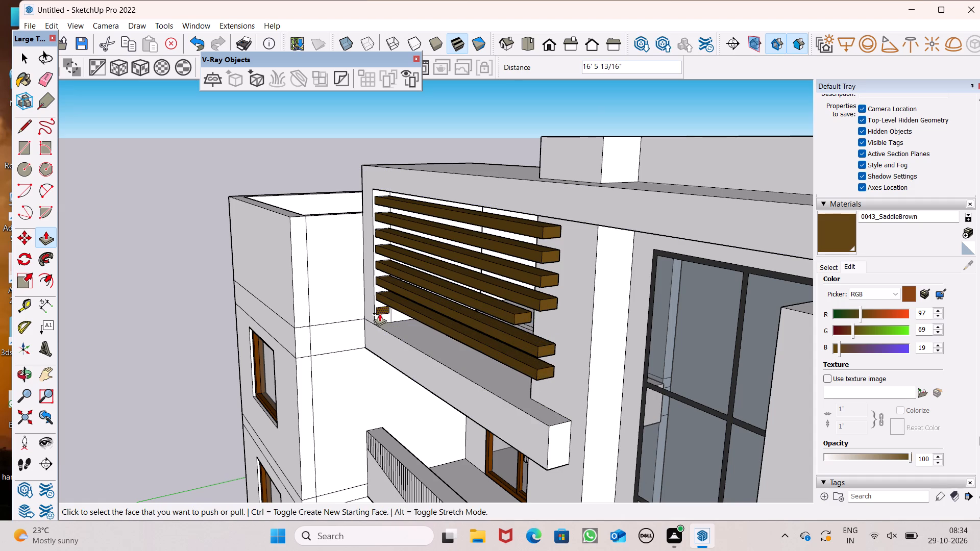
drag(379, 313, 542, 352)
Even out the free ends of the upper five slats with Push/Pull, extending the shorter fifth slat by about 1' 8 15/16".
scroll(530, 347, down, 5)
middle_drag(539, 372, 803, 286)
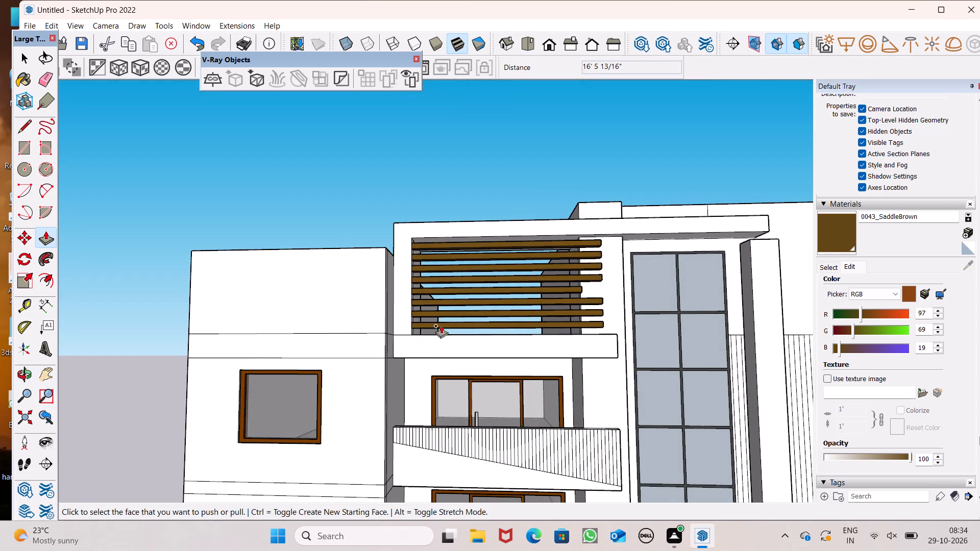
scroll(285, 352, down, 3)
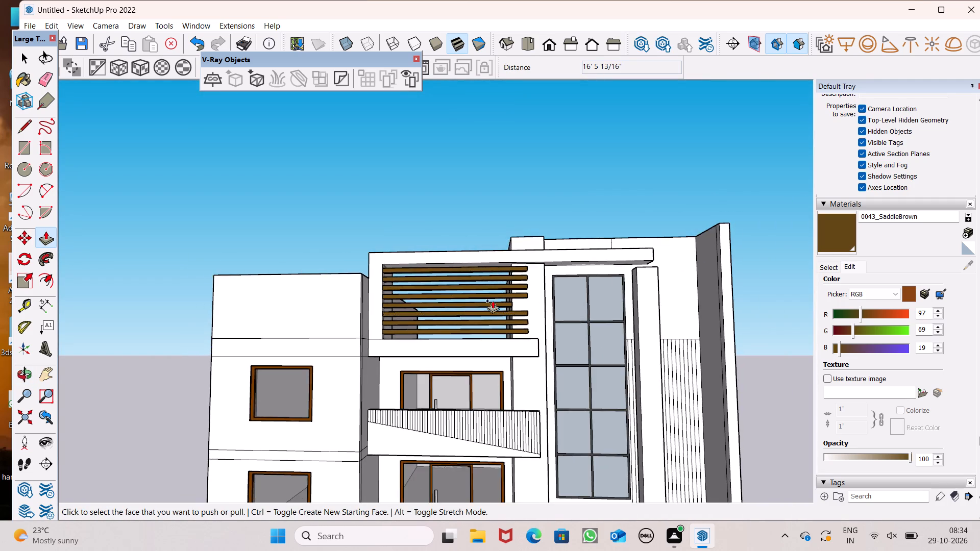
scroll(519, 272, up, 7)
middle_drag(523, 348, 531, 391)
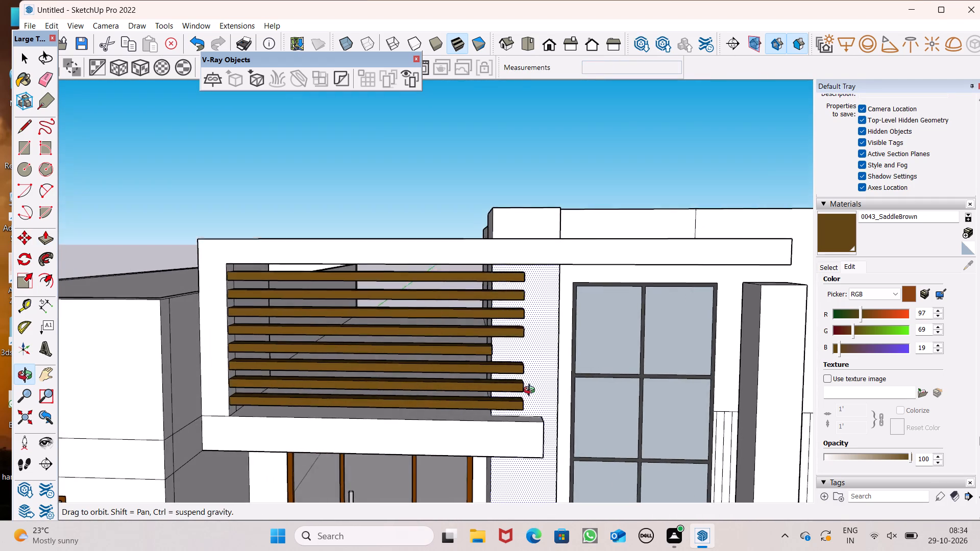
middle_drag(531, 391, 402, 415)
scroll(534, 319, up, 3)
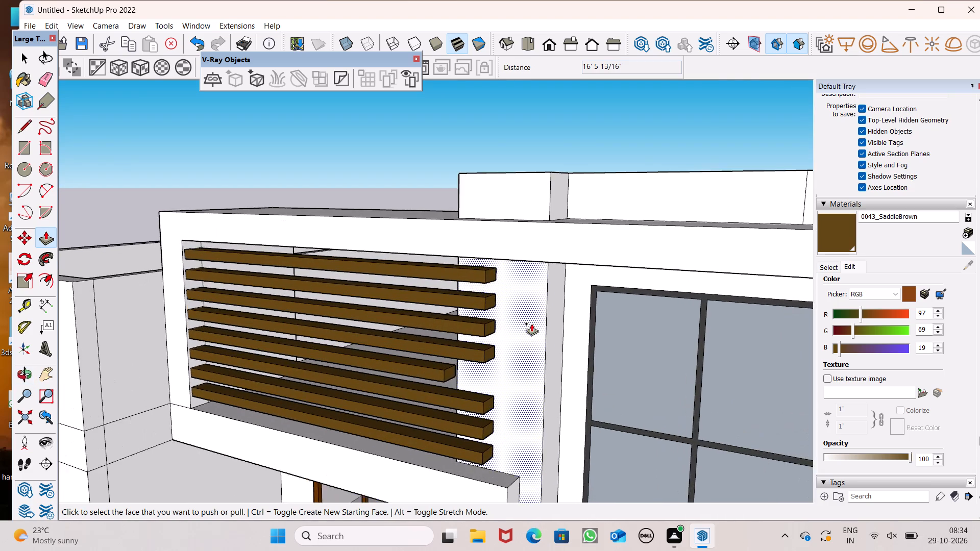
scroll(531, 323, up, 3)
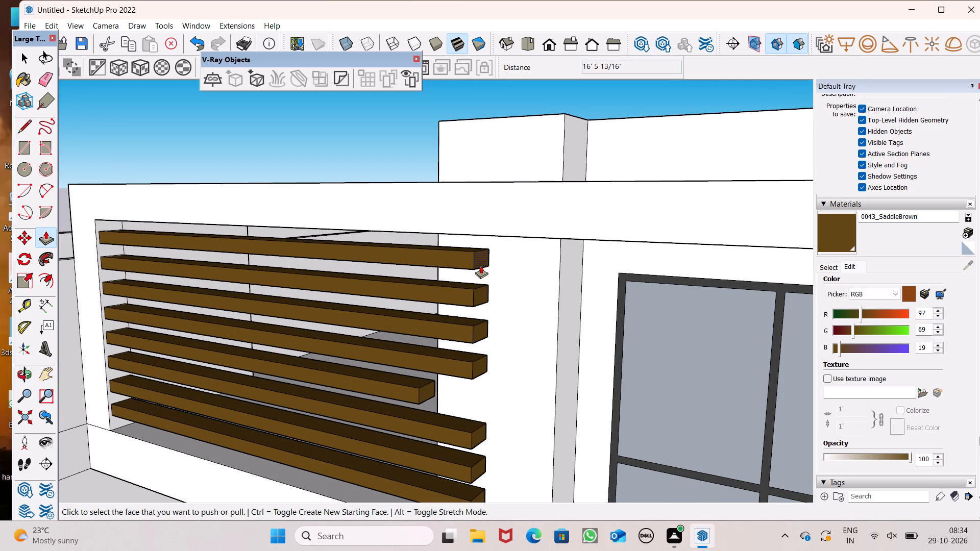
drag(482, 258, 473, 363)
drag(480, 297, 480, 282)
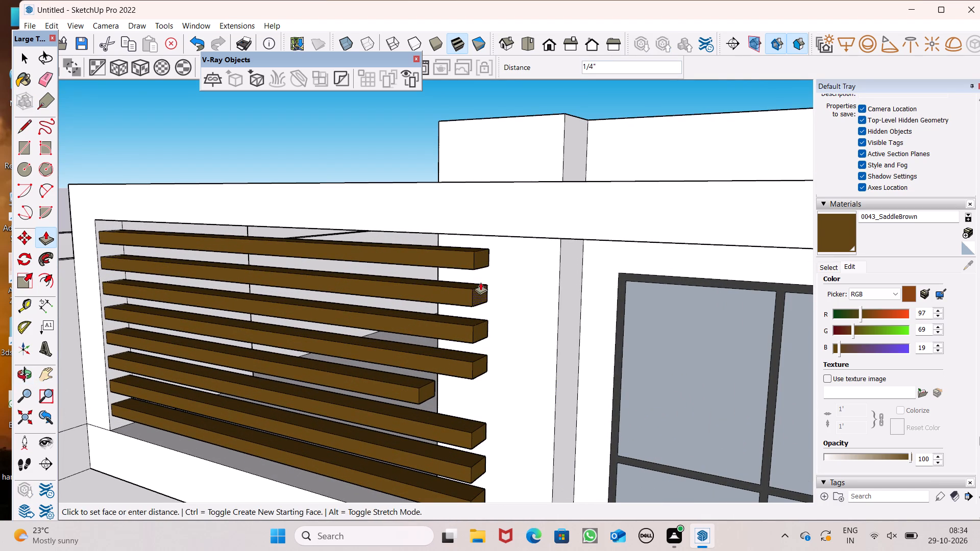
drag(480, 282, 483, 264)
drag(477, 331, 480, 310)
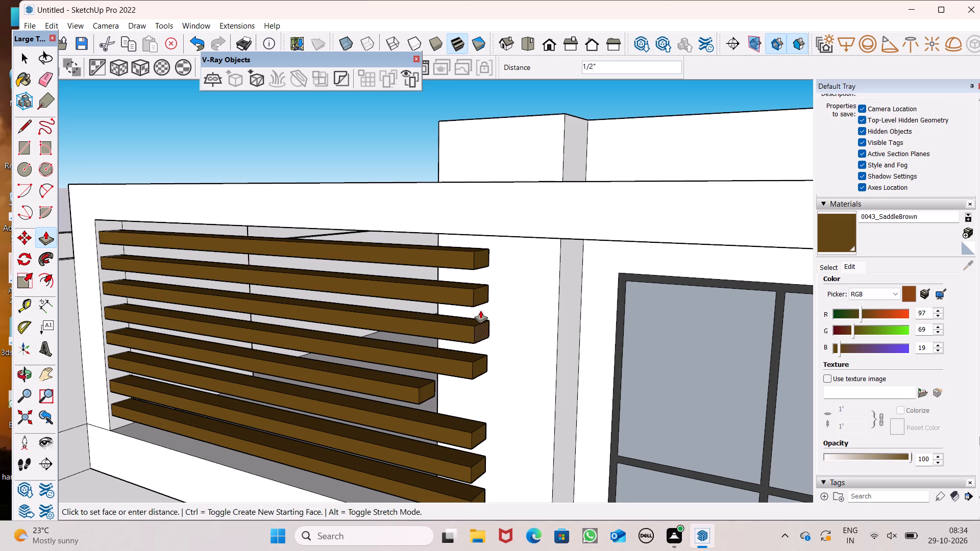
drag(480, 310, 481, 296)
drag(478, 368, 479, 337)
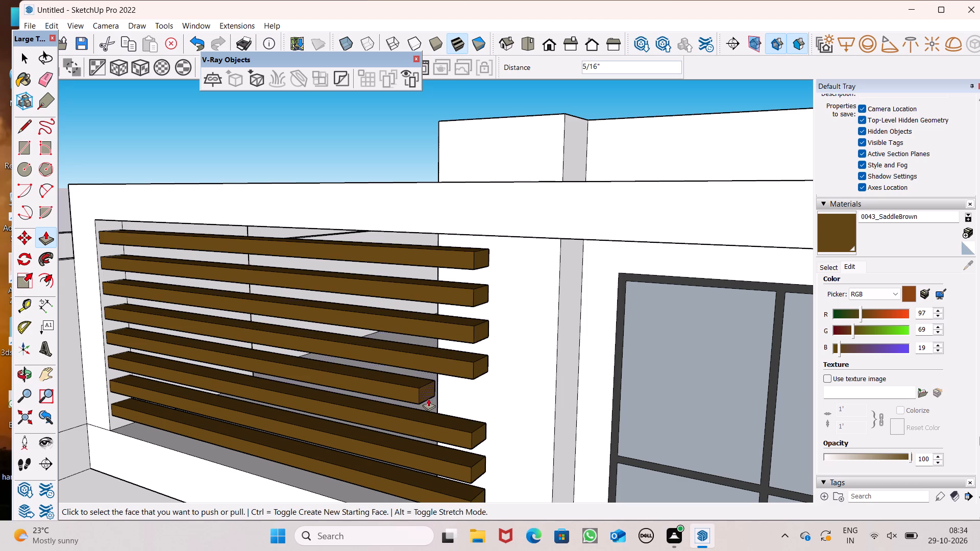
drag(424, 391, 475, 373)
Extend the free ends of the bottom three slats by about 5/16" to line up with the slats above.
scroll(482, 325, down, 3)
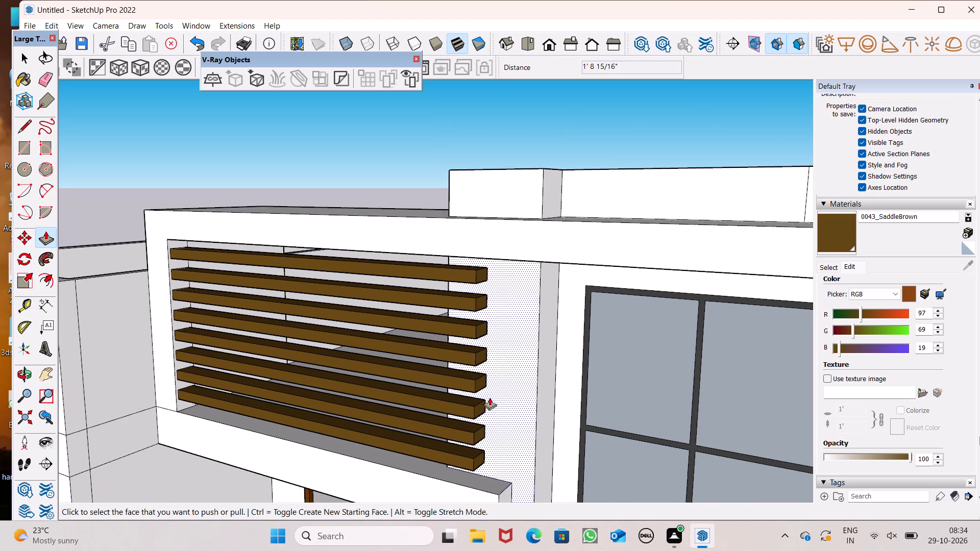
scroll(487, 407, up, 2)
drag(479, 411, 480, 386)
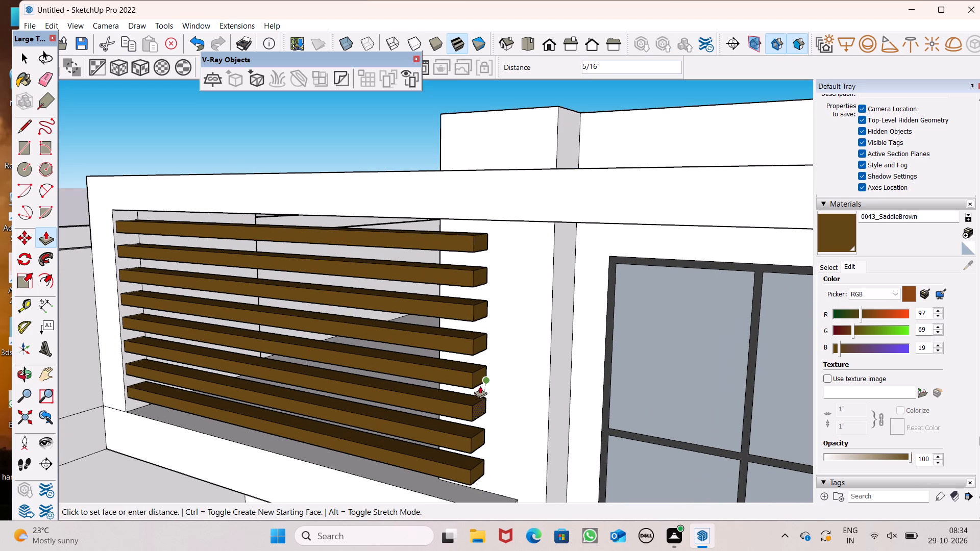
drag(480, 386, 479, 378)
scroll(492, 313, down, 5)
scroll(485, 381, up, 5)
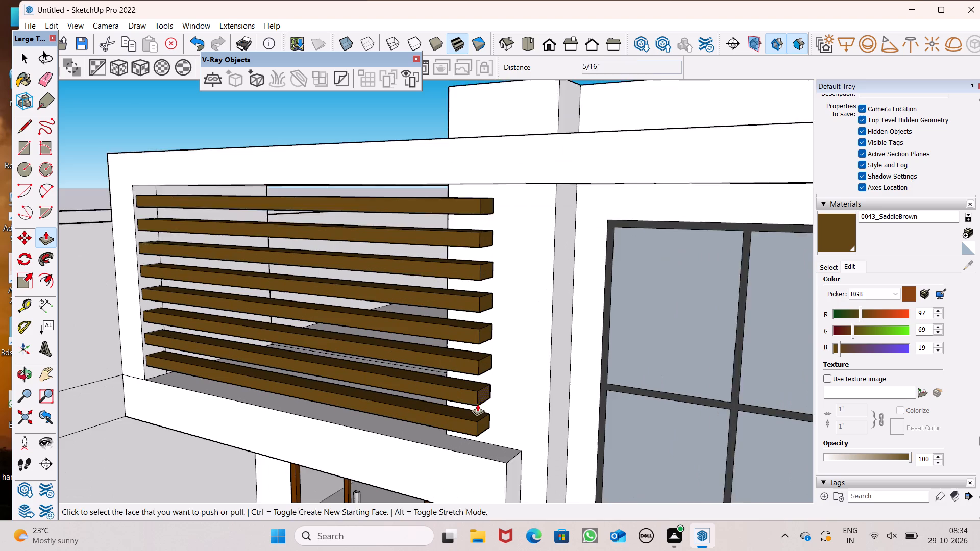
drag(477, 404, 482, 368)
drag(482, 431, 478, 396)
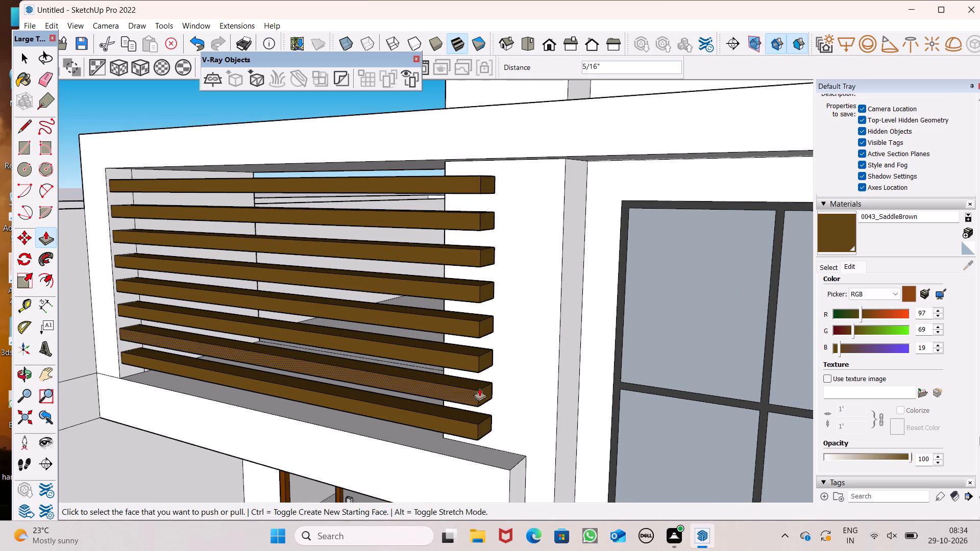
key(space)
Examine the finished balcony slat screen from the front and within the whole facade.
scroll(468, 336, down, 7)
middle_drag(472, 344, 621, 283)
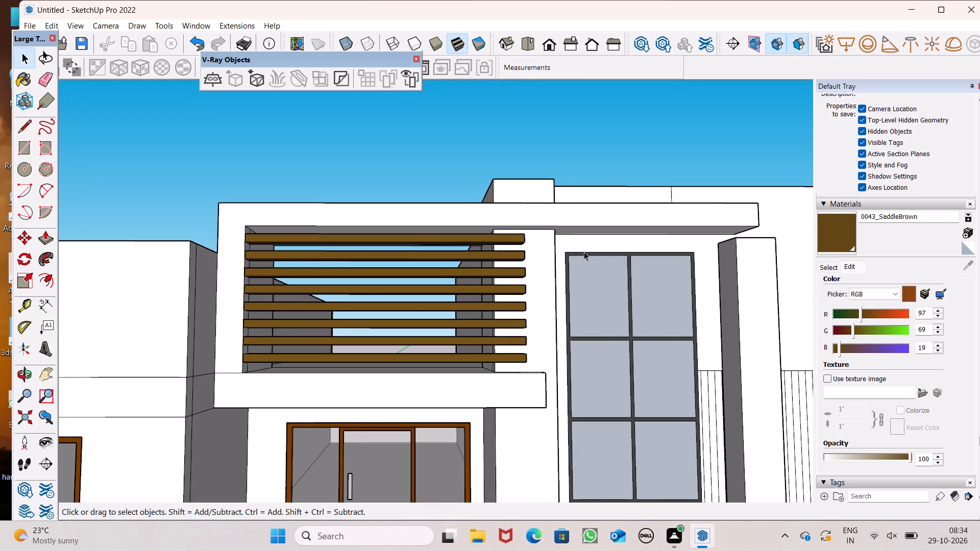
scroll(571, 238, down, 3)
middle_drag(626, 342, 607, 342)
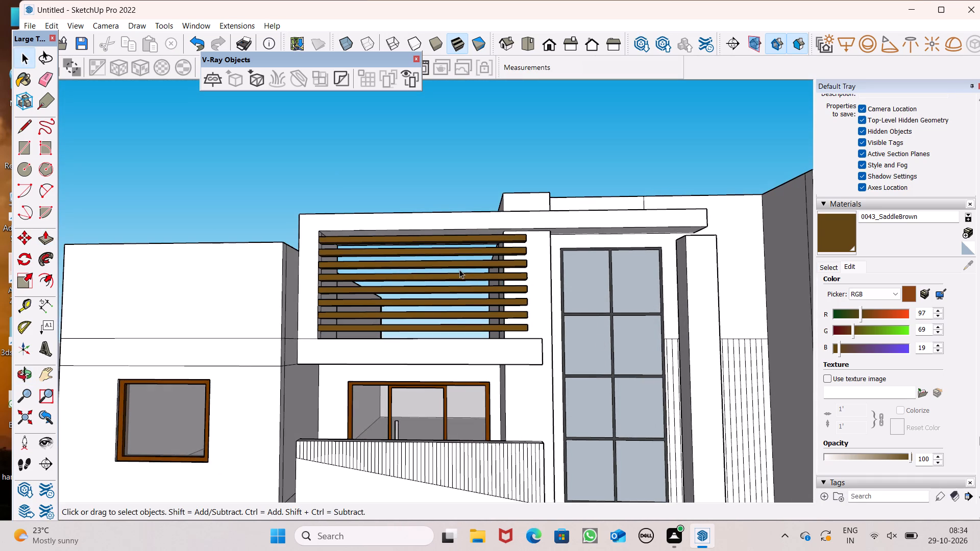
scroll(459, 269, down, 7)
middle_drag(438, 289, 454, 352)
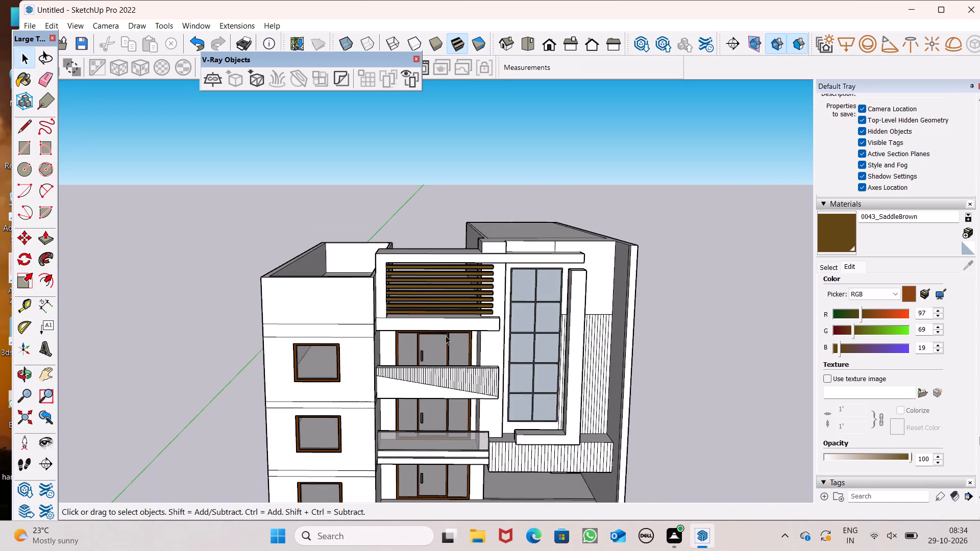
scroll(421, 274, down, 5)
middle_drag(479, 295, 478, 269)
scroll(480, 267, up, 8)
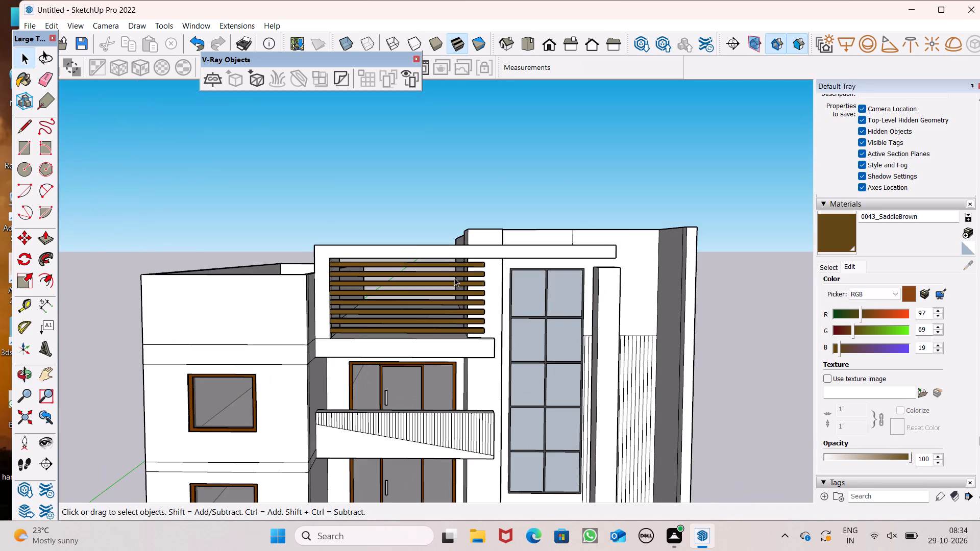
Cap the open parapet of the lower side block by drawing a line along its inner rear top edge.
scroll(408, 269, down, 5)
scroll(482, 231, down, 6)
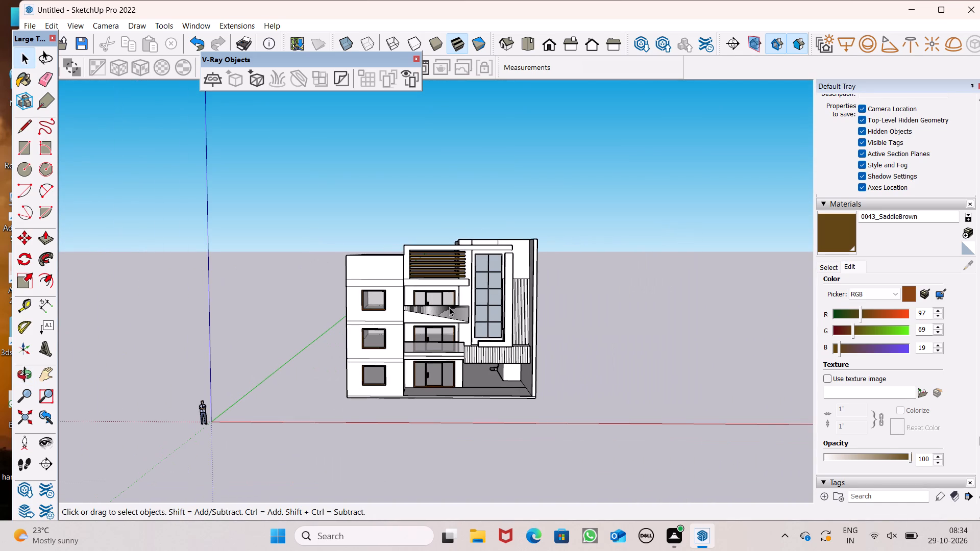
scroll(436, 313, up, 2)
middle_drag(520, 344, 423, 372)
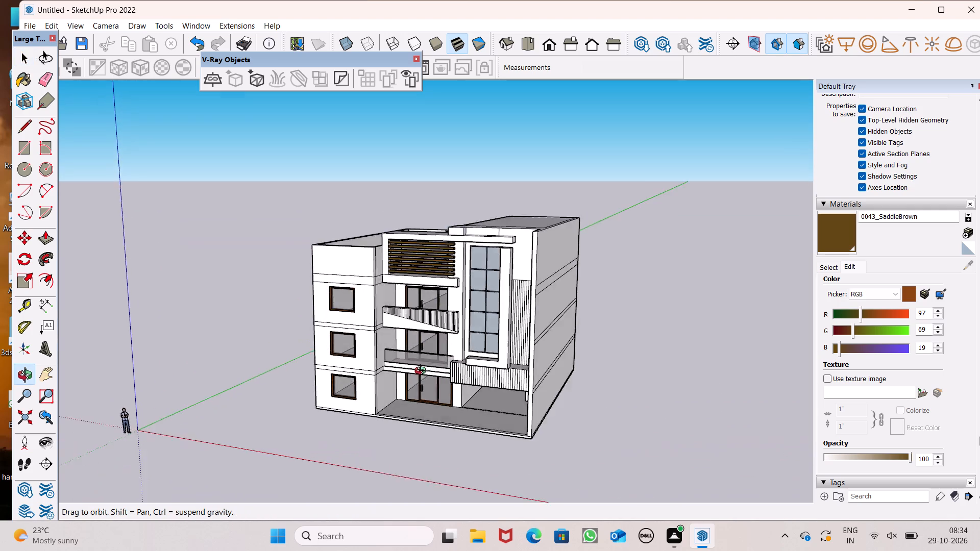
middle_drag(423, 372, 559, 367)
scroll(433, 210, down, 3)
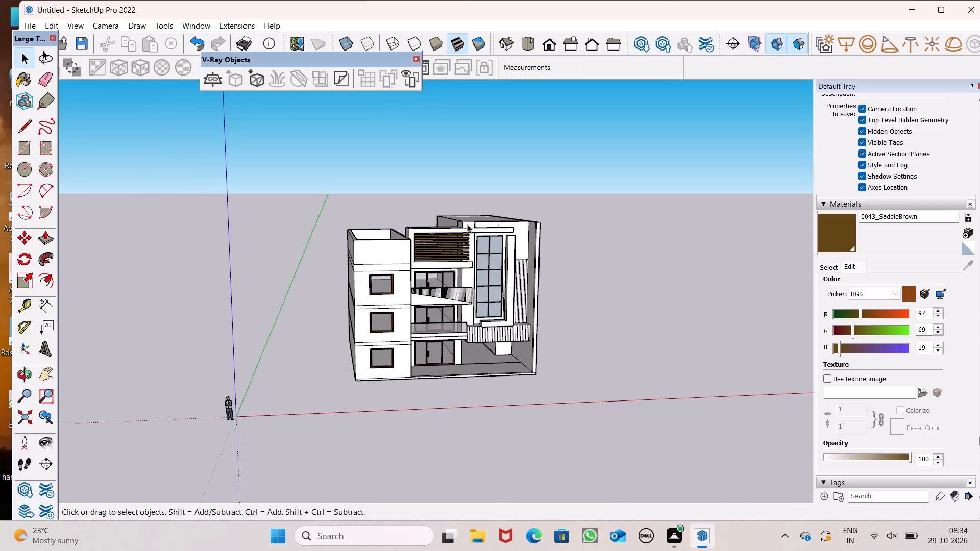
middle_drag(471, 227, 447, 339)
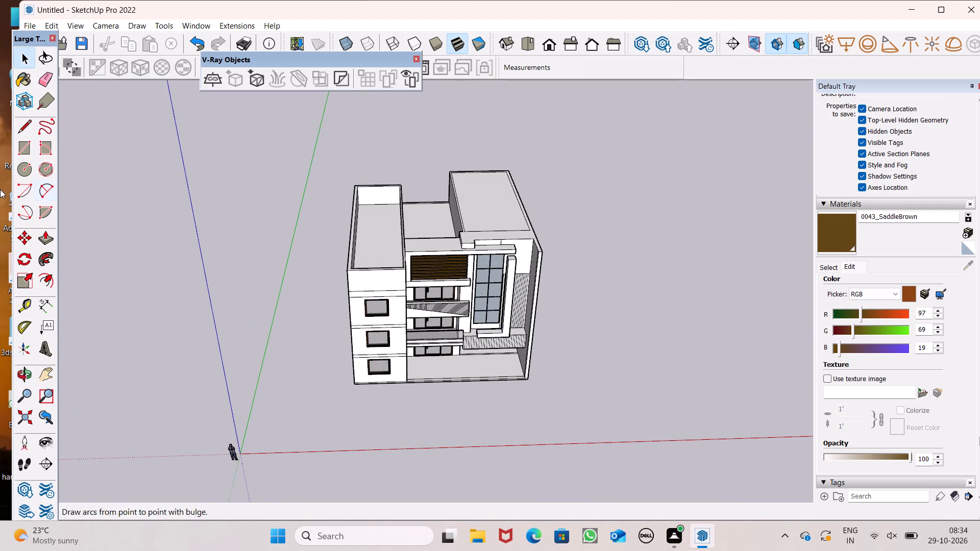
click(18, 126)
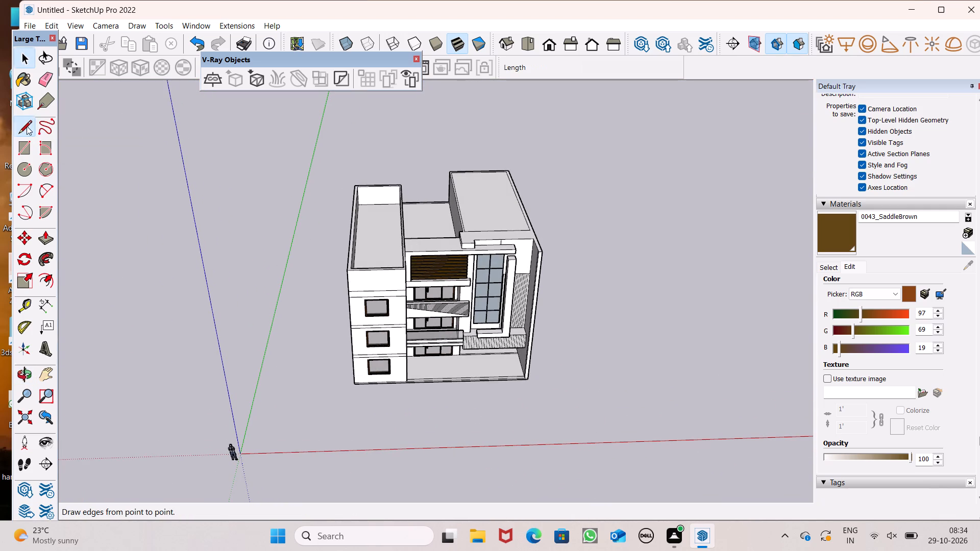
scroll(338, 183, up, 7)
click(374, 184)
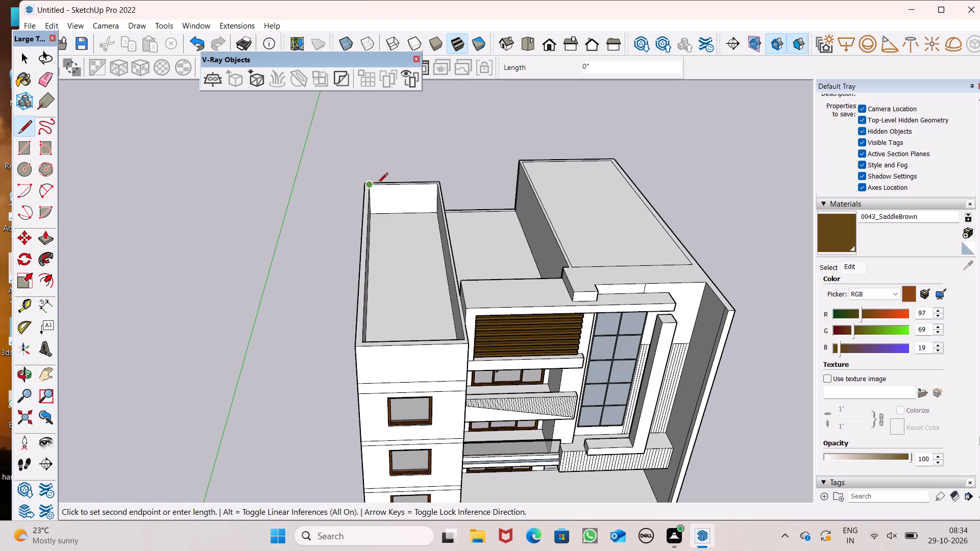
click(378, 184)
key(space)
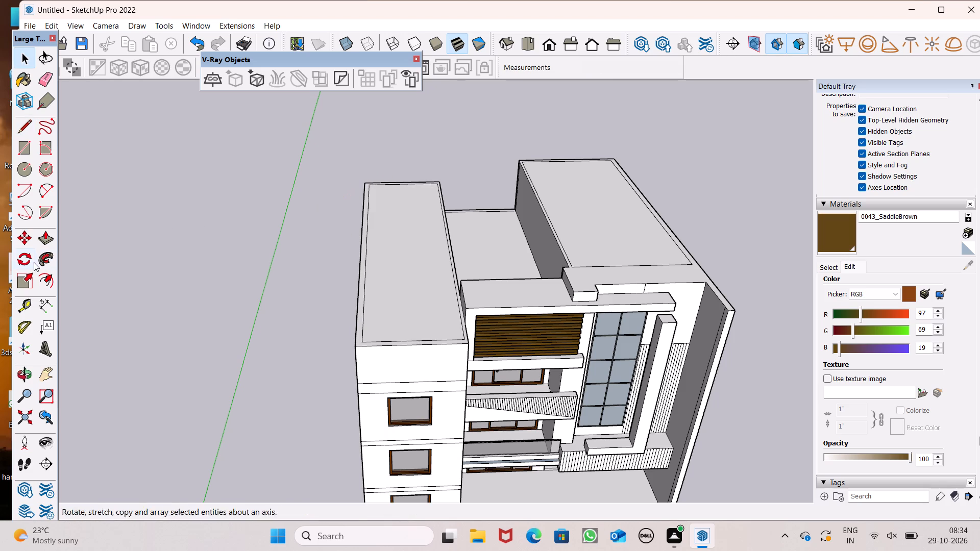
Push/Pull the new roof face inside the side block's parapet by 6".
click(44, 239)
scroll(267, 307, up, 5)
scroll(455, 322, down, 2)
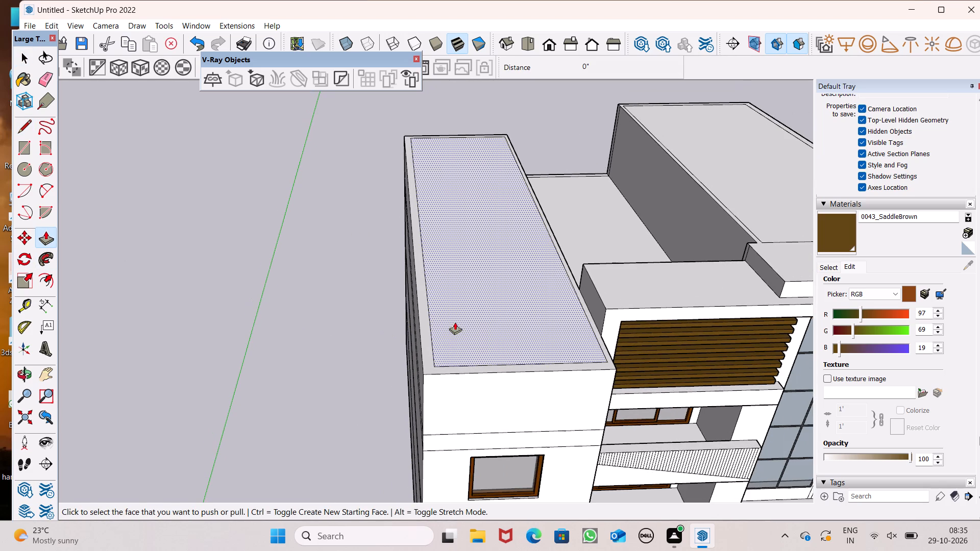
scroll(480, 344, up, 2)
drag(480, 344, 481, 353)
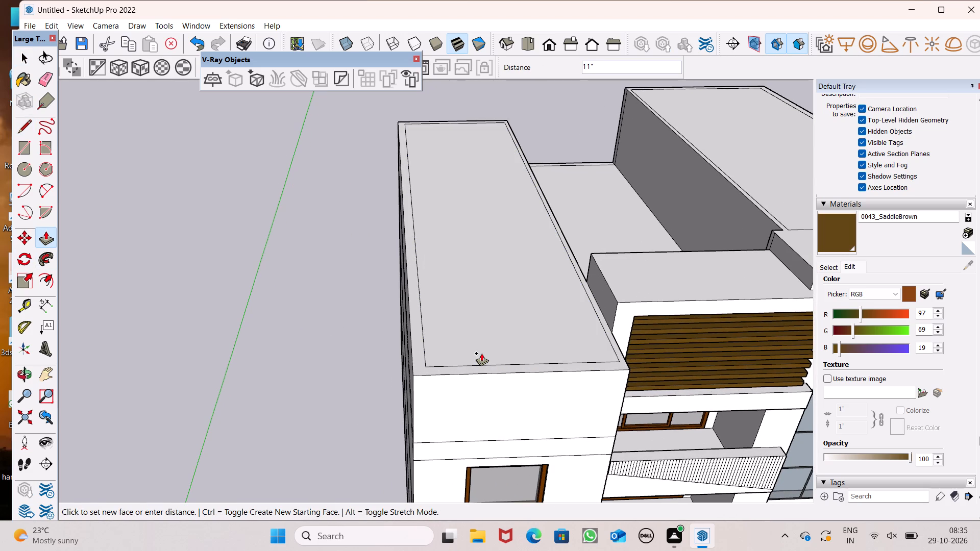
drag(481, 353, 480, 352)
key(6)
key(shift+quotedbl)
key(Return)
key(space)
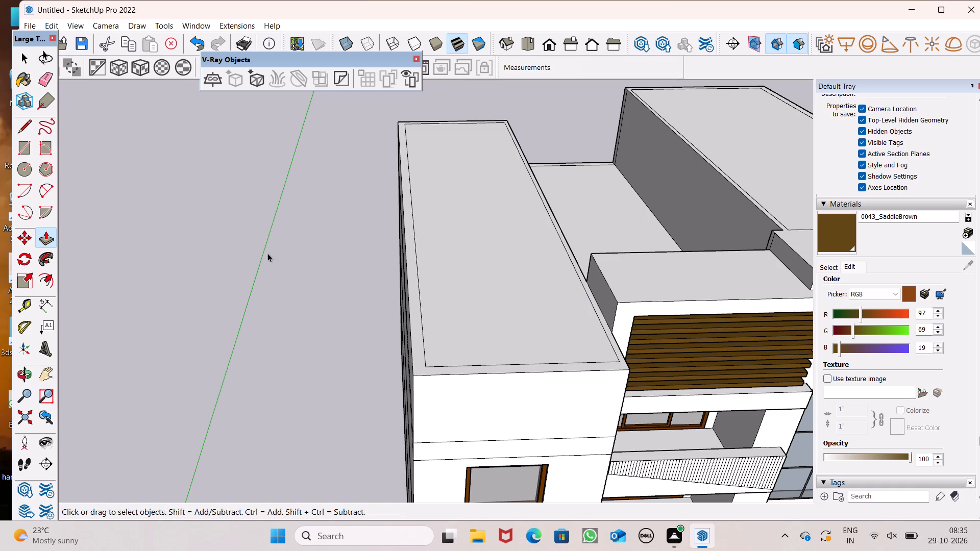
Erase the front and both long side edges of the inner parapet outline on the side block's roof.
click(47, 80)
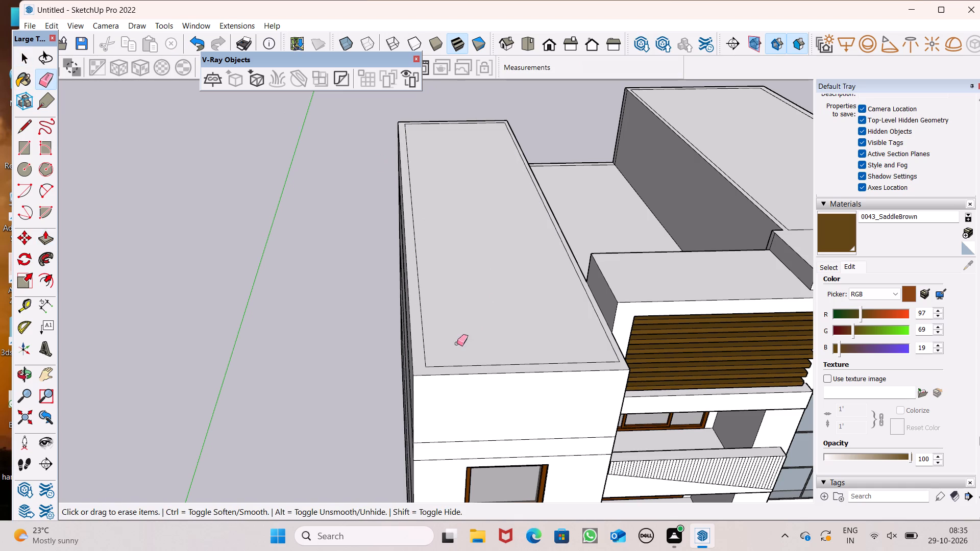
scroll(454, 365, up, 7)
scroll(408, 362, up, 6)
drag(402, 362, 387, 346)
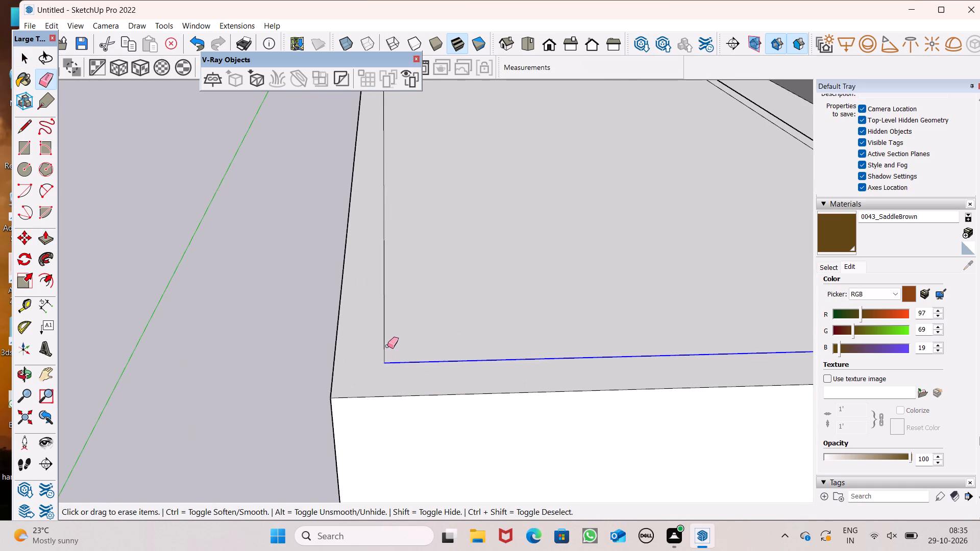
drag(387, 346, 382, 347)
scroll(396, 305, down, 9)
scroll(651, 318, up, 5)
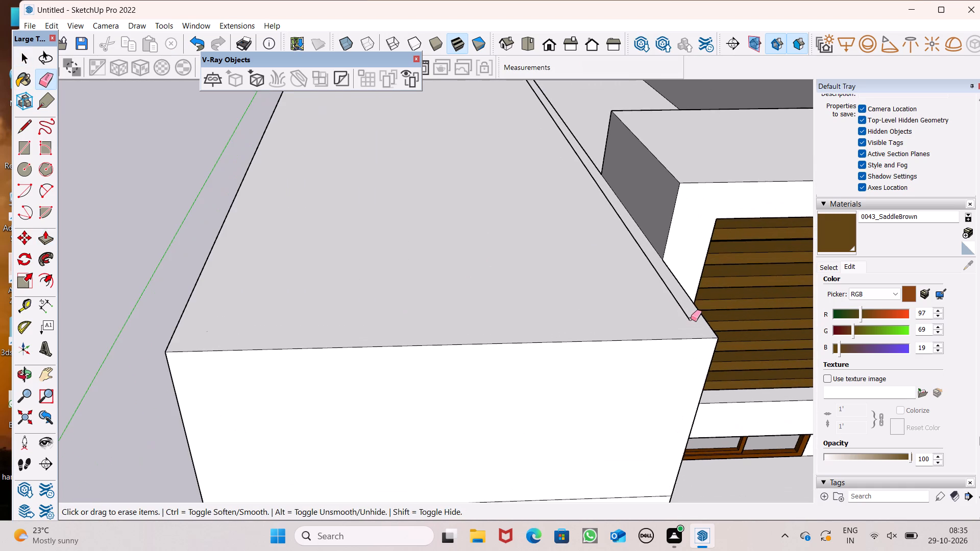
drag(691, 319, 643, 319)
Examine the side block's windows and facade from a low front view.
scroll(595, 265, down, 6)
middle_drag(597, 445, 550, 230)
scroll(398, 338, up, 8)
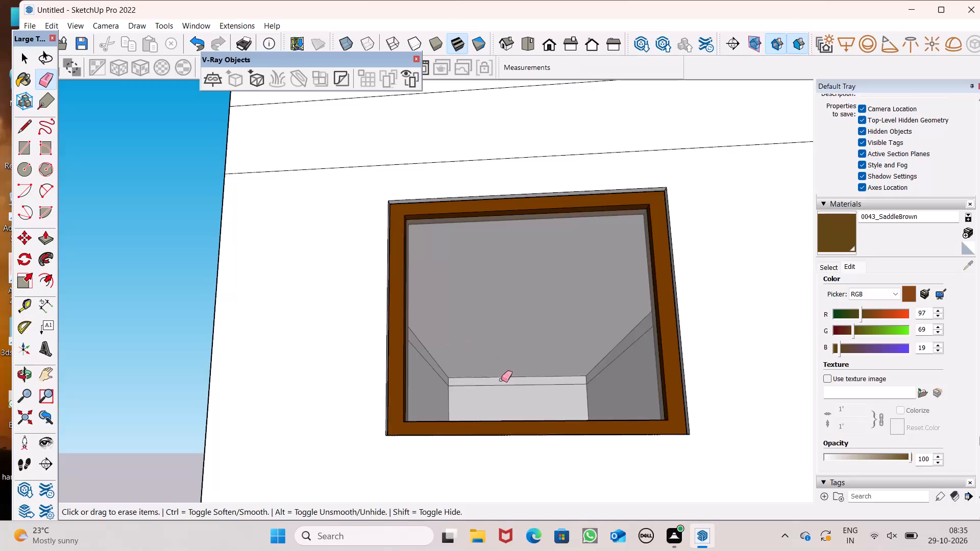
middle_drag(502, 395, 546, 428)
scroll(546, 409, up, 1)
scroll(530, 349, down, 15)
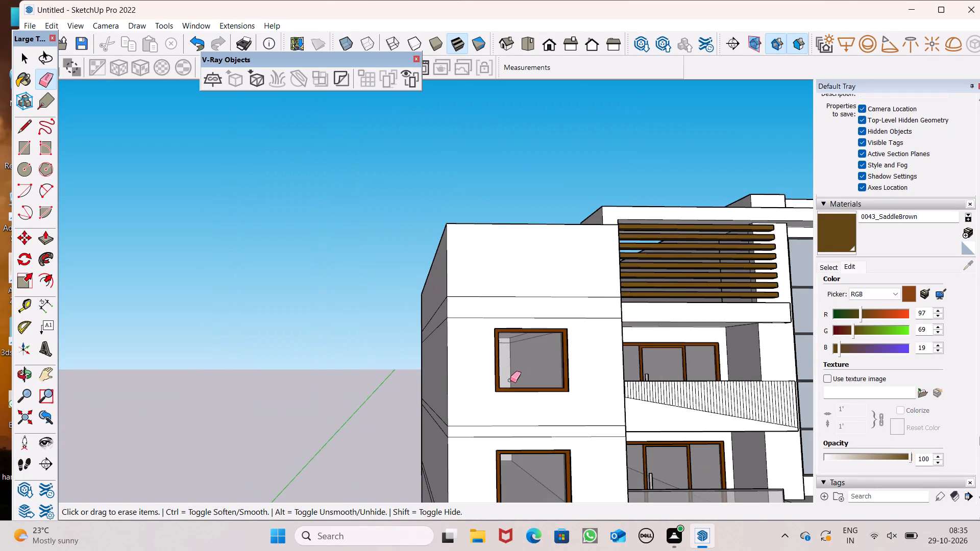
scroll(506, 385, down, 1)
scroll(366, 3, down, 3)
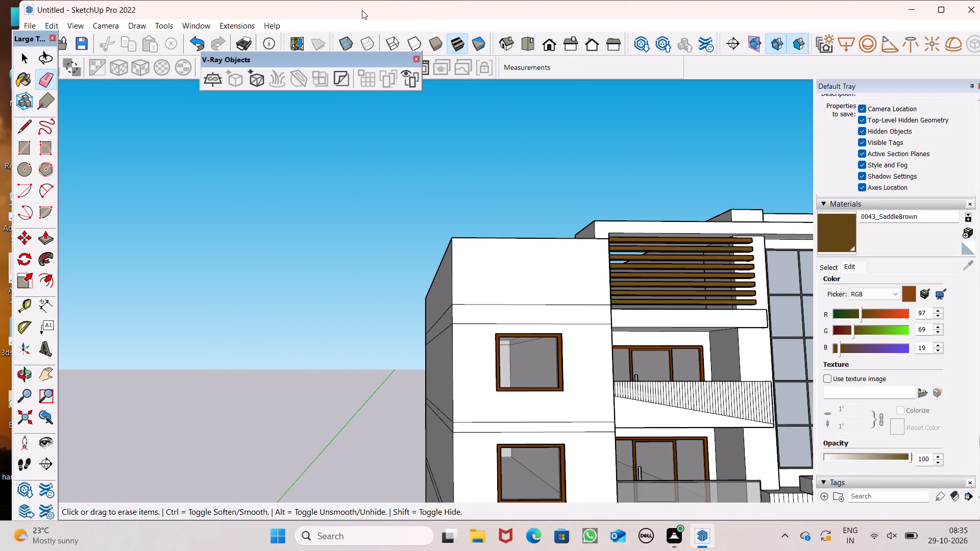
Erase the remaining rear edge pieces of the inner outline on the side block's roof.
middle_drag(476, 97, 541, 365)
scroll(496, 294, down, 6)
scroll(509, 129, up, 6)
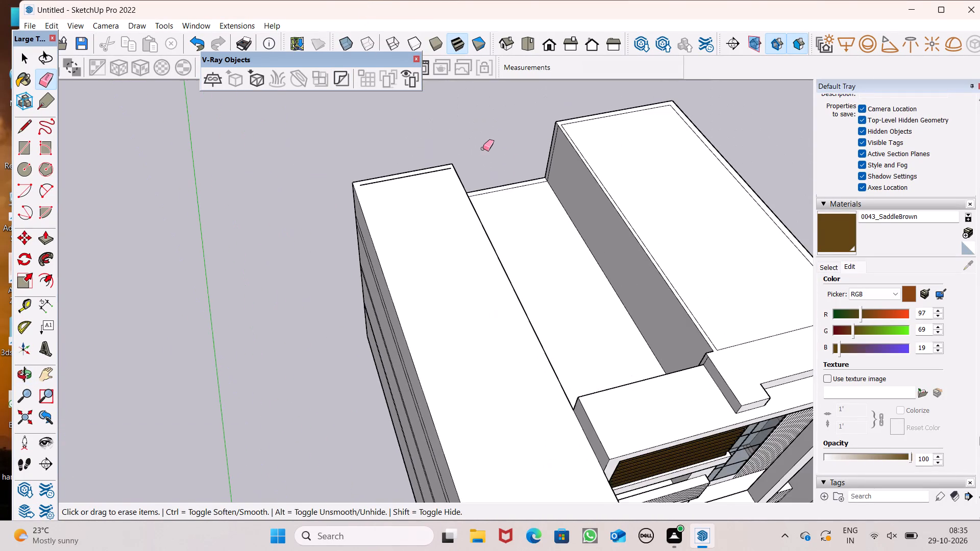
scroll(458, 164, up, 5)
click(438, 170)
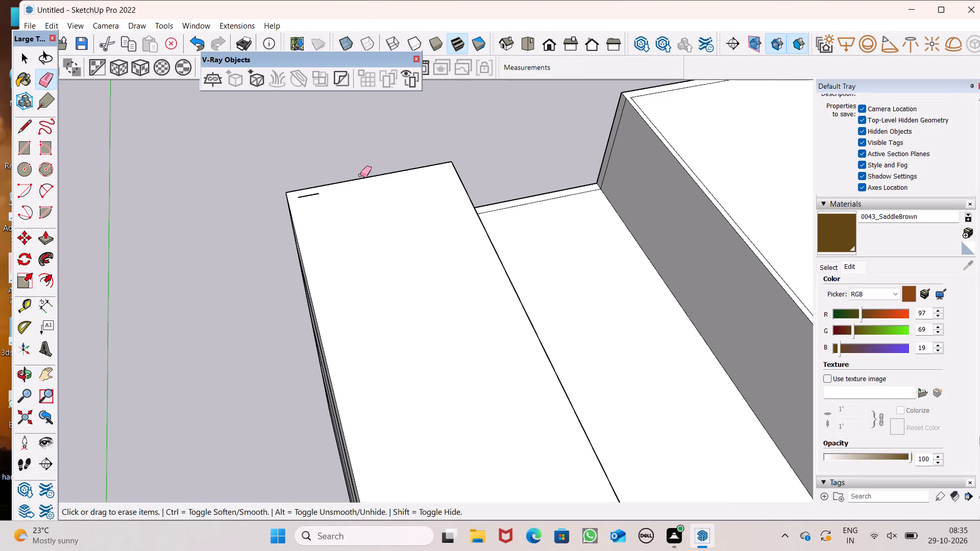
drag(290, 198, 311, 197)
scroll(302, 154, down, 8)
Erase the front and both long side edges of the inner outline on the roof above the tall glazing.
middle_drag(380, 259, 330, 167)
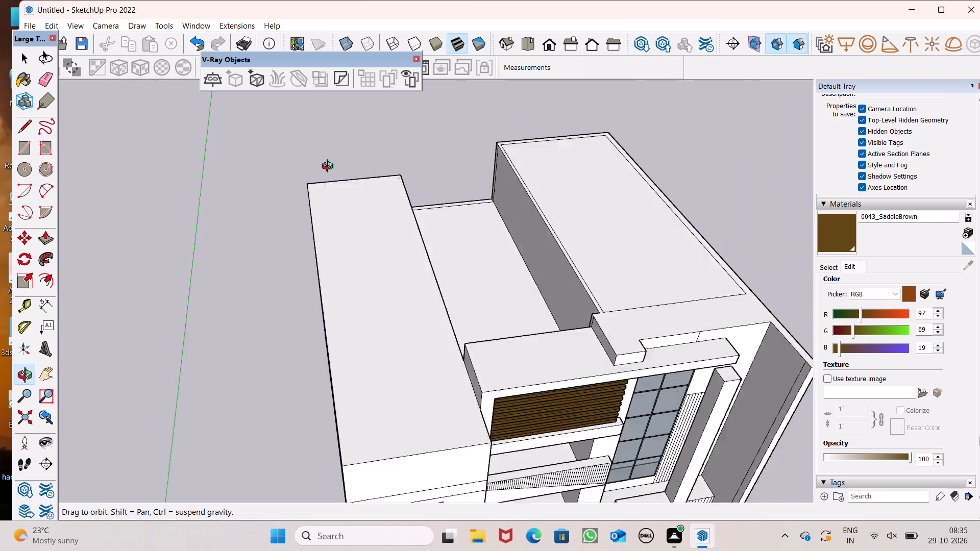
middle_drag(330, 167, 278, 87)
scroll(584, 396, up, 15)
middle_drag(670, 242, 634, 168)
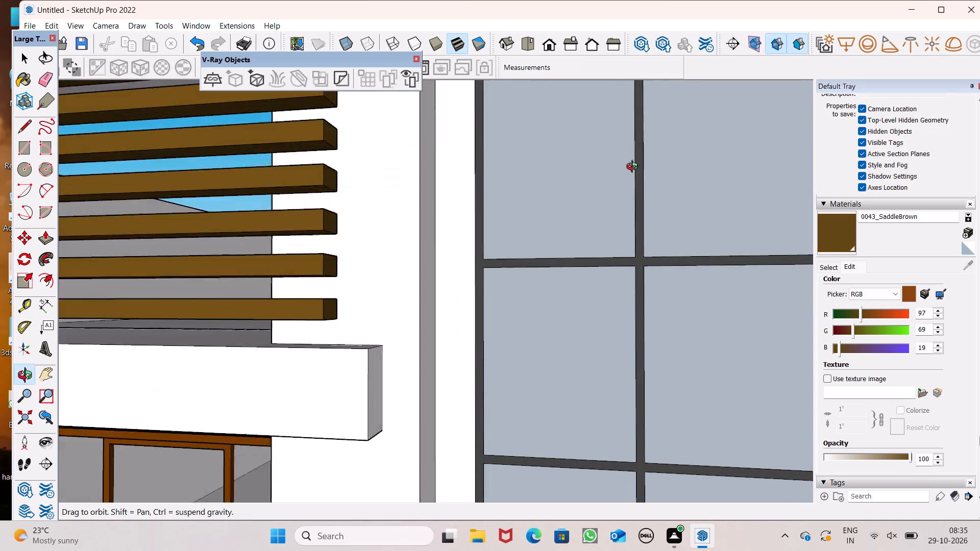
middle_drag(634, 168, 650, 349)
scroll(528, 306, down, 7)
scroll(567, 189, down, 7)
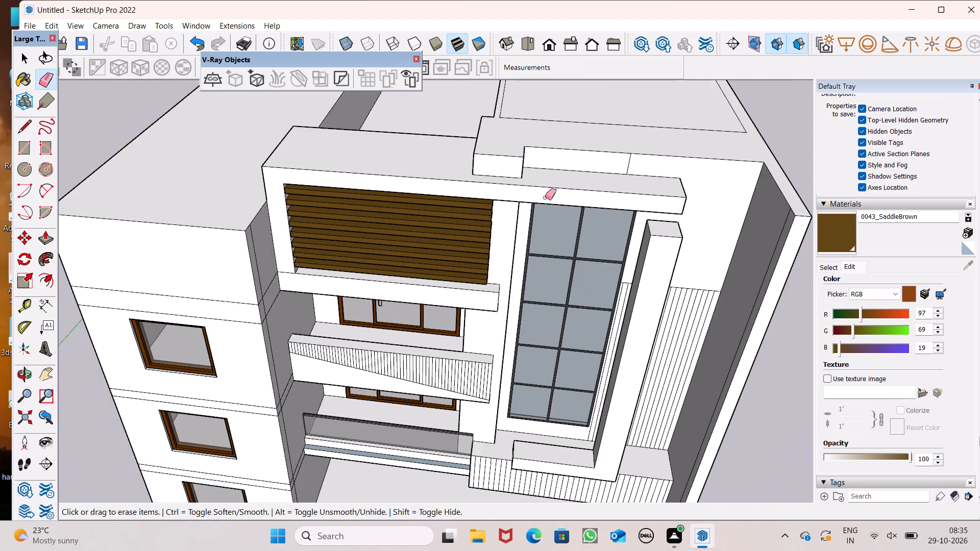
middle_drag(544, 187, 552, 292)
scroll(478, 173, down, 6)
scroll(564, 133, up, 6)
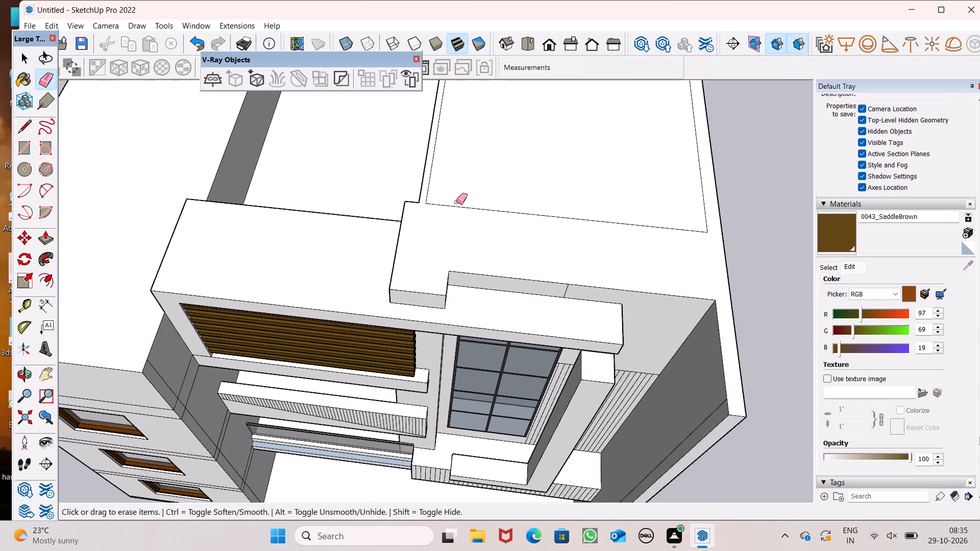
scroll(456, 202, up, 6)
drag(427, 201, 415, 195)
scroll(501, 275, down, 9)
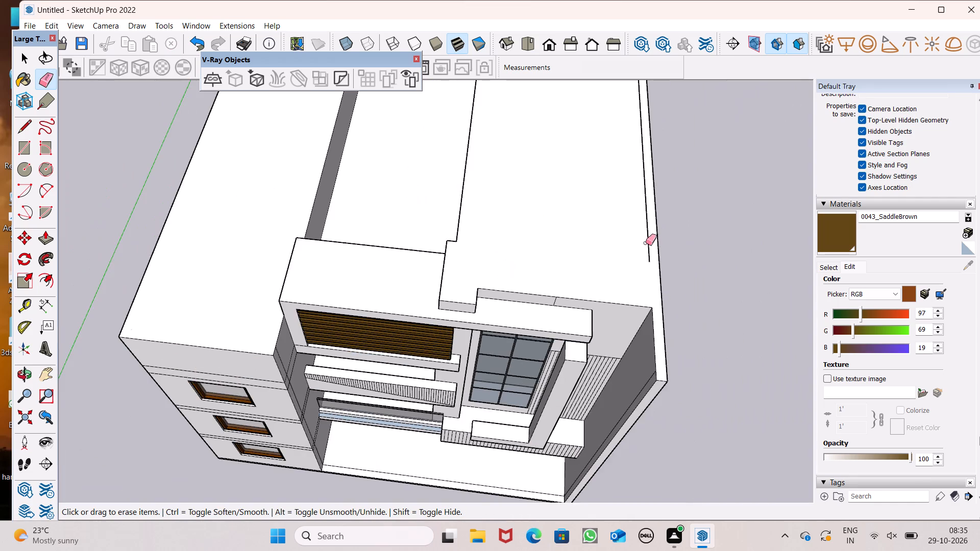
scroll(647, 247, up, 4)
click(646, 249)
click(651, 245)
Erase the remaining rear edge pieces of the inner outline on the roof above the tall glazing.
scroll(465, 308, down, 9)
scroll(568, 115, up, 7)
scroll(457, 64, up, 7)
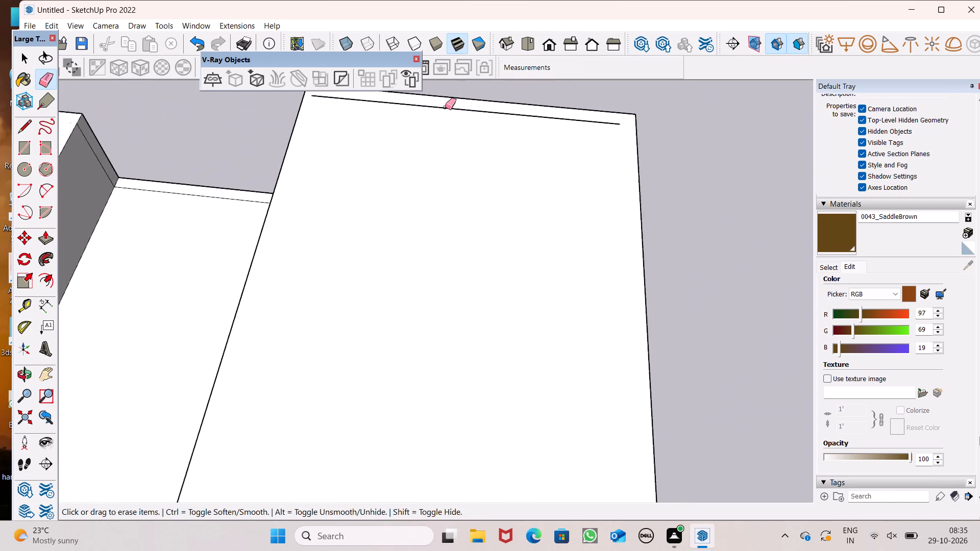
scroll(445, 107, up, 1)
click(445, 108)
scroll(332, 266, down, 6)
scroll(324, 171, up, 7)
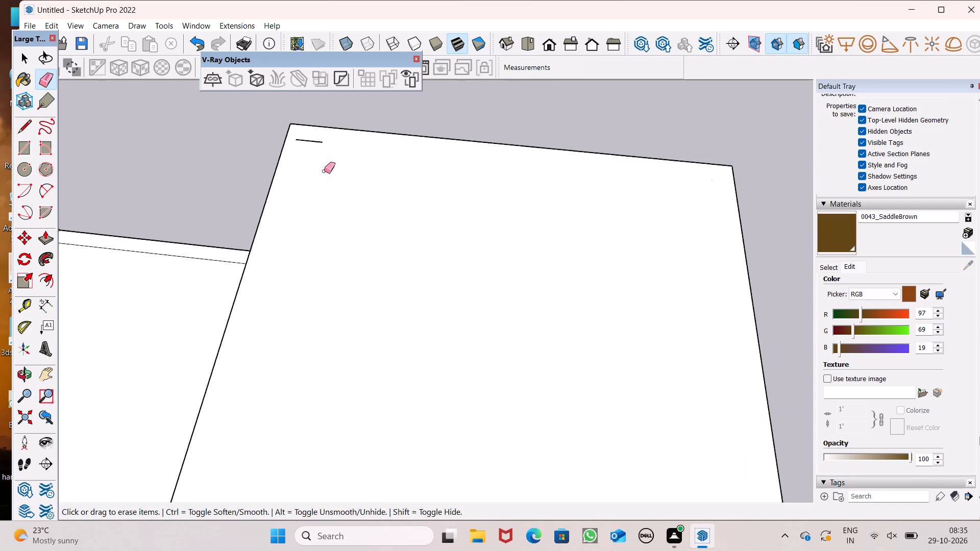
scroll(309, 157, up, 6)
click(310, 133)
scroll(378, 214, down, 7)
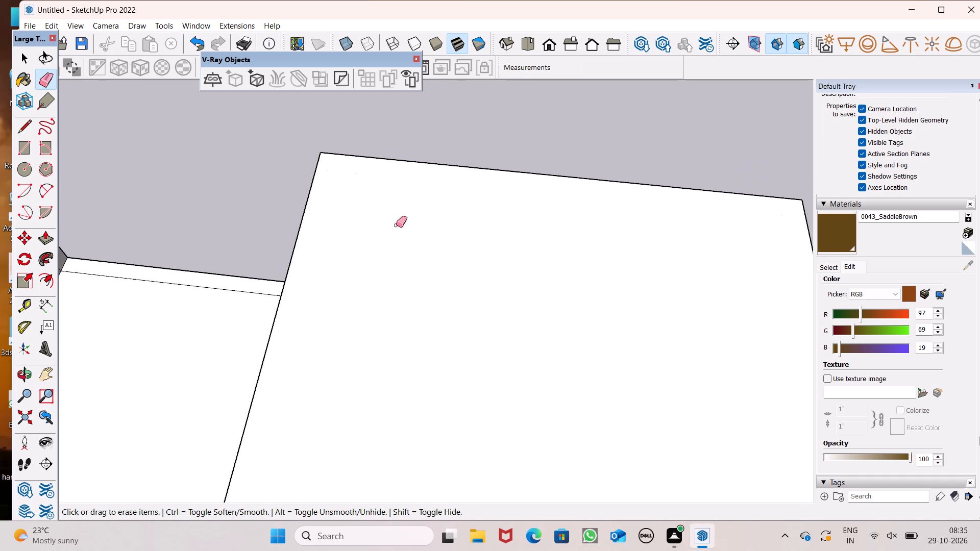
Push/Pull the narrow strip at the rear of the recessed roof between the two blocks up 7'.
scroll(396, 225, down, 1)
scroll(420, 184, down, 8)
middle_drag(287, 268, 653, 83)
middle_drag(213, 224, 591, 283)
scroll(213, 226, up, 1)
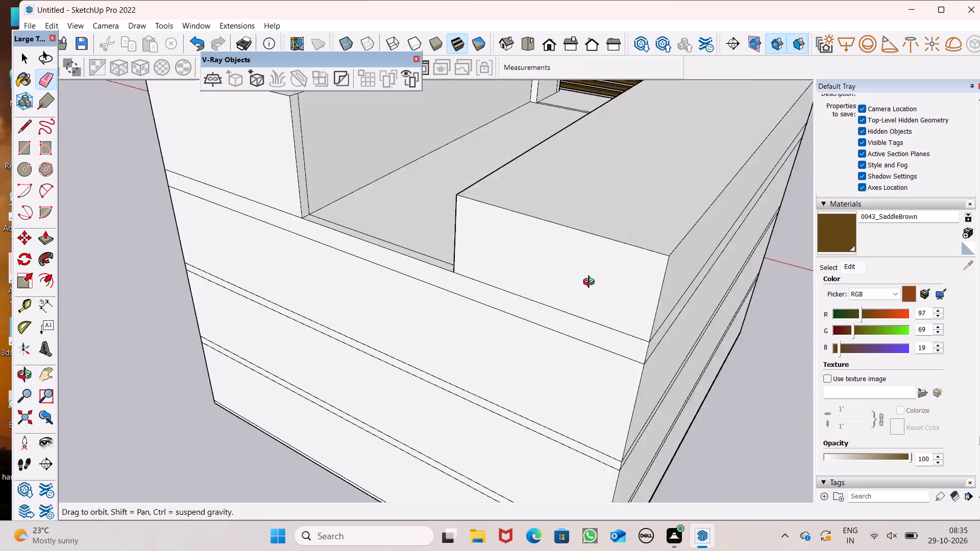
middle_drag(591, 283, 636, 275)
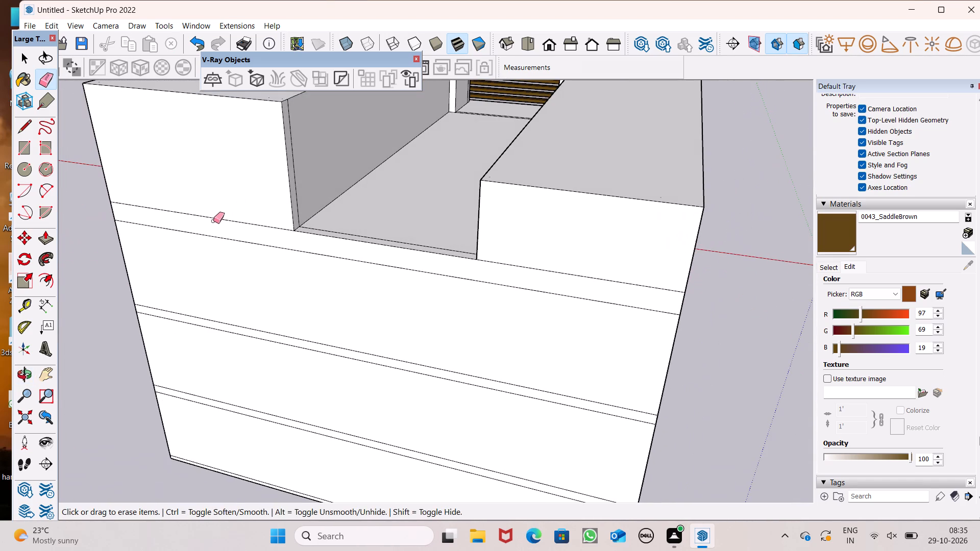
scroll(298, 146, up, 3)
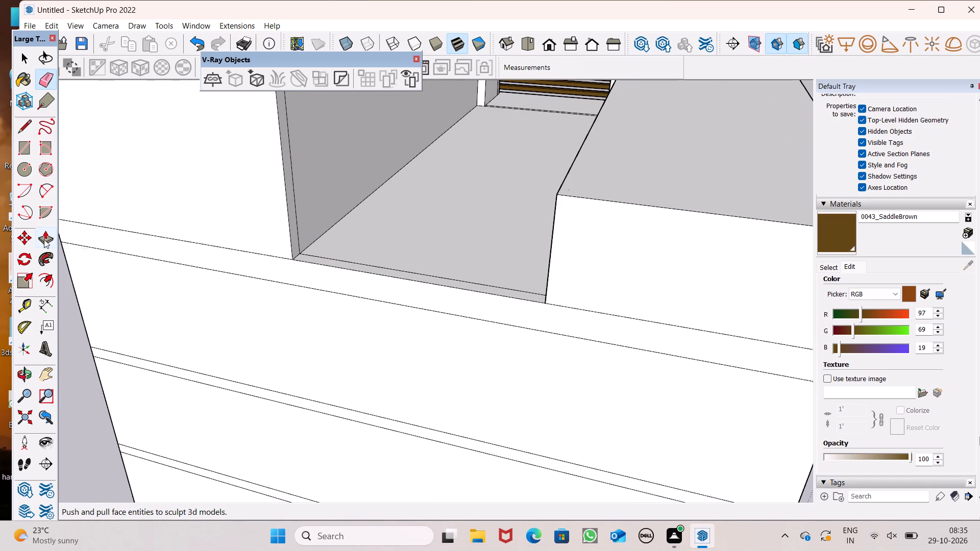
drag(43, 239, 48, 243)
middle_drag(265, 248, 322, 314)
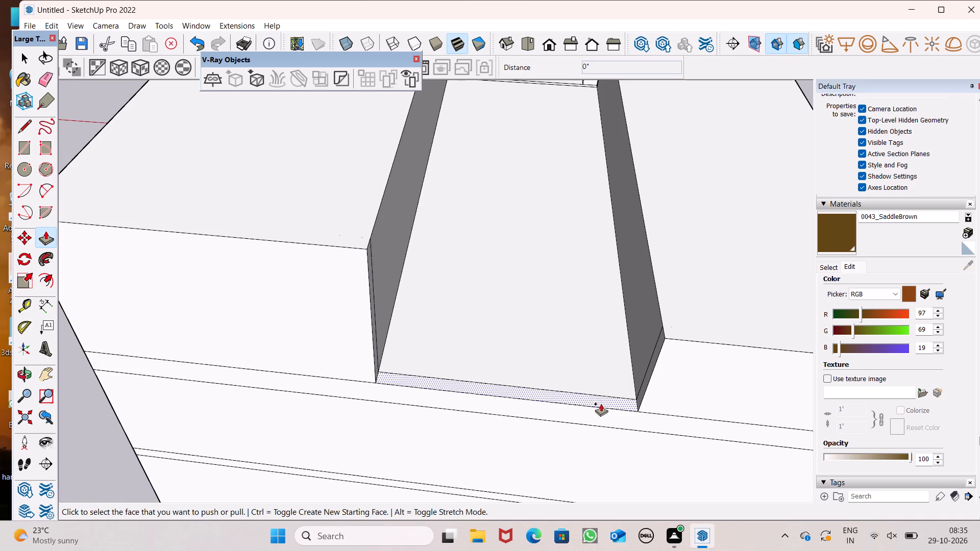
drag(604, 402, 667, 339)
scroll(456, 291, down, 6)
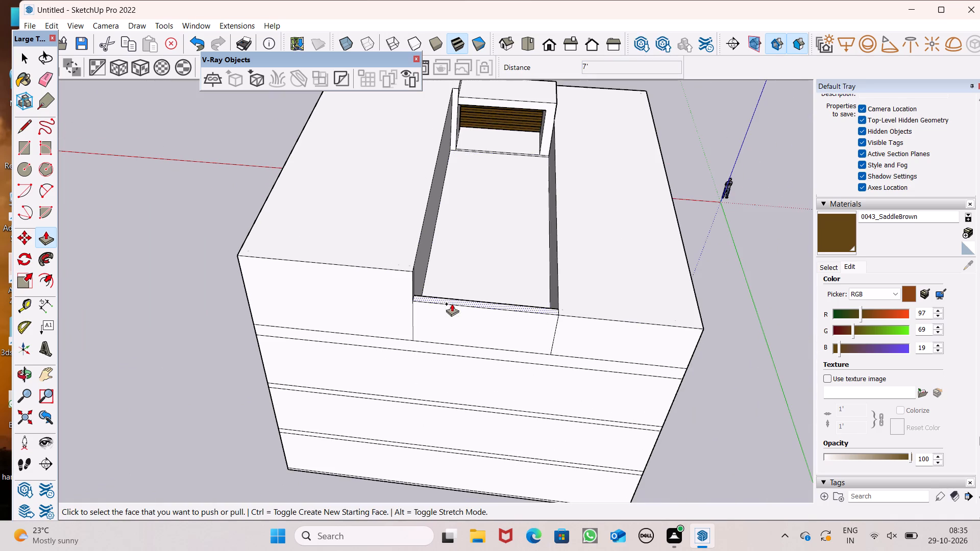
key(space)
Examine the raised rear wall section and the recessed roof between the two blocks from behind and above.
middle_drag(613, 326, 542, 236)
middle_drag(477, 222, 534, 246)
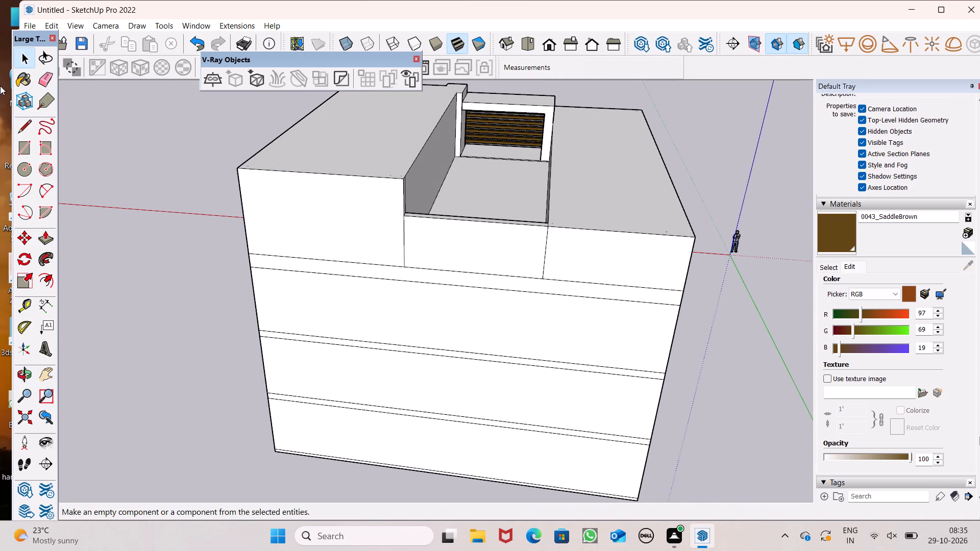
drag(51, 83, 68, 98)
scroll(488, 261, up, 2)
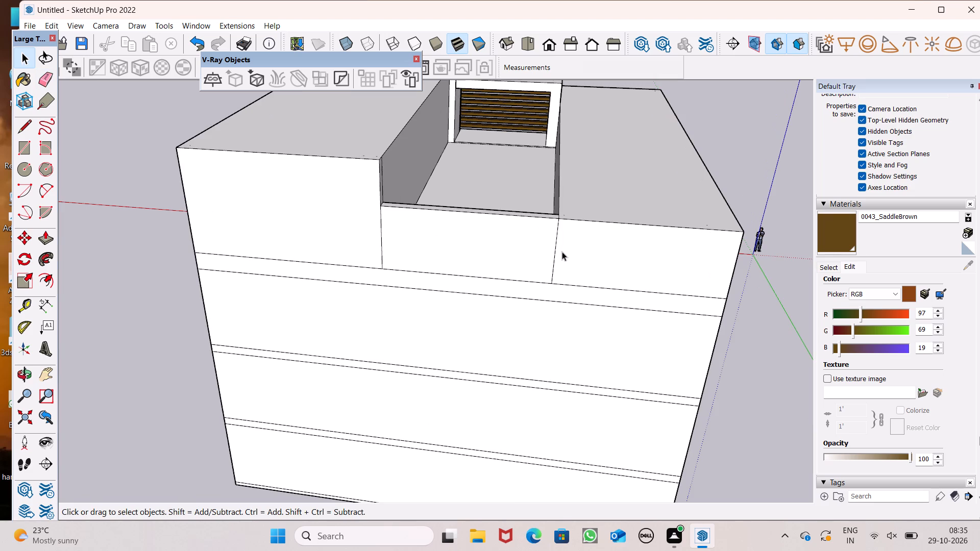
drag(563, 254, 558, 255)
key(space)
scroll(512, 246, down, 2)
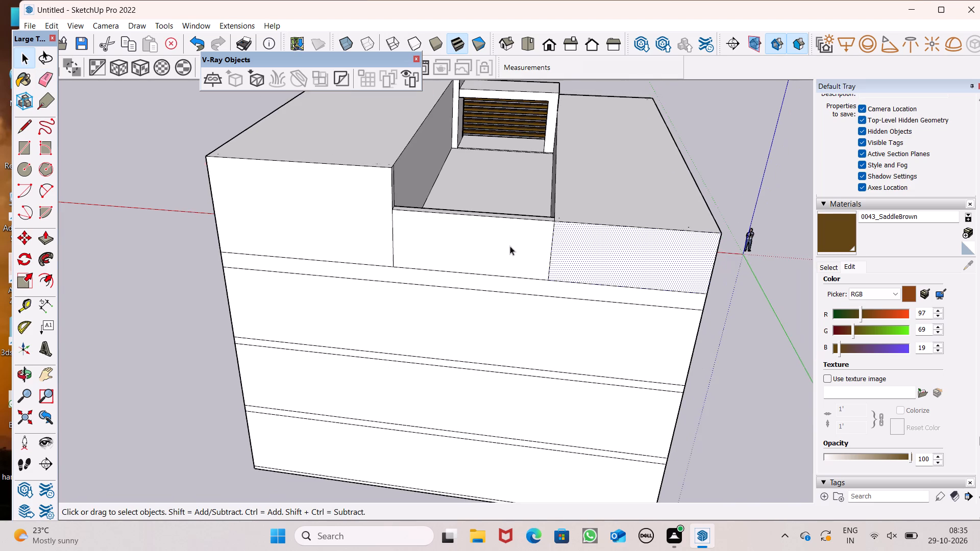
middle_drag(514, 255, 92, 377)
middle_drag(349, 355, 461, 419)
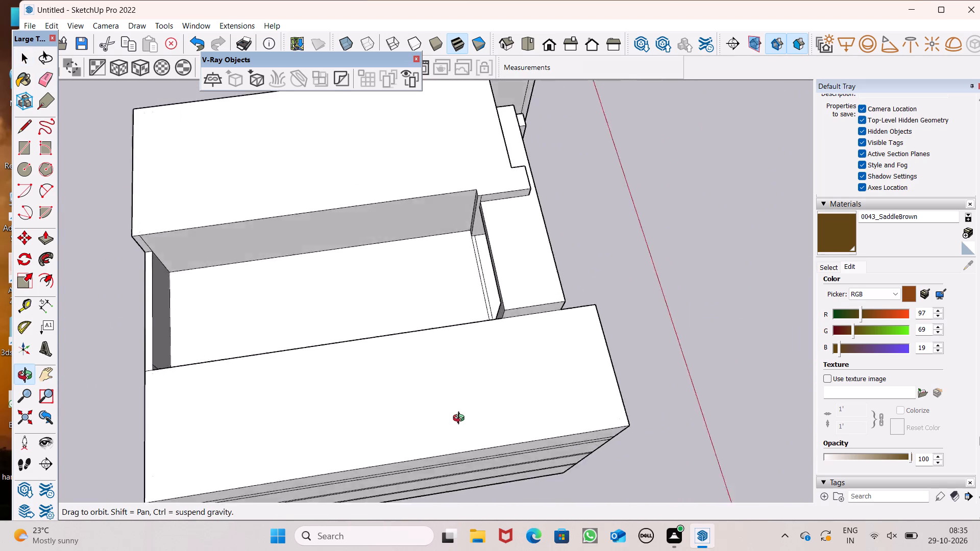
Place a guide on the side block's roof about 18' 4" from its short edge nearest the slat screen, plus a parallel guide 6" beyond.
middle_drag(461, 419, 493, 371)
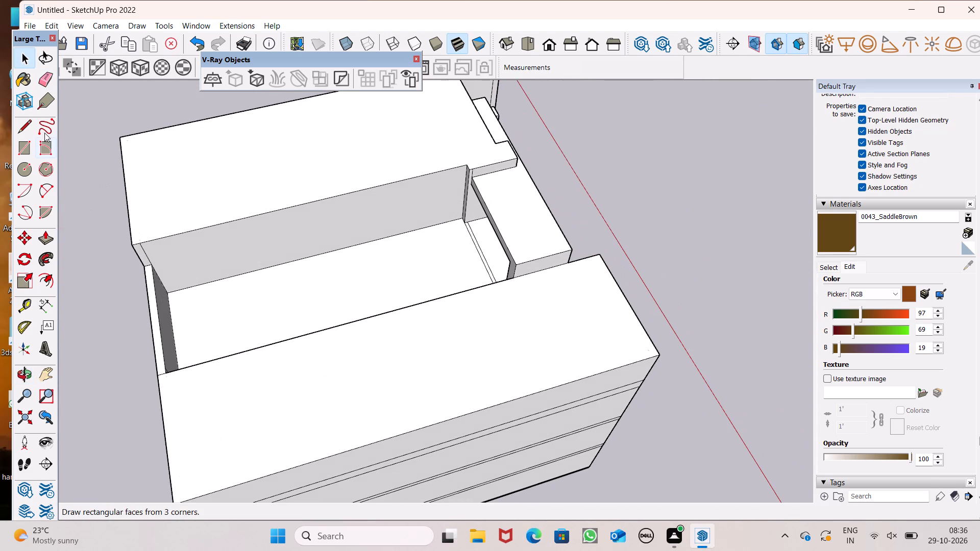
drag(18, 147, 15, 168)
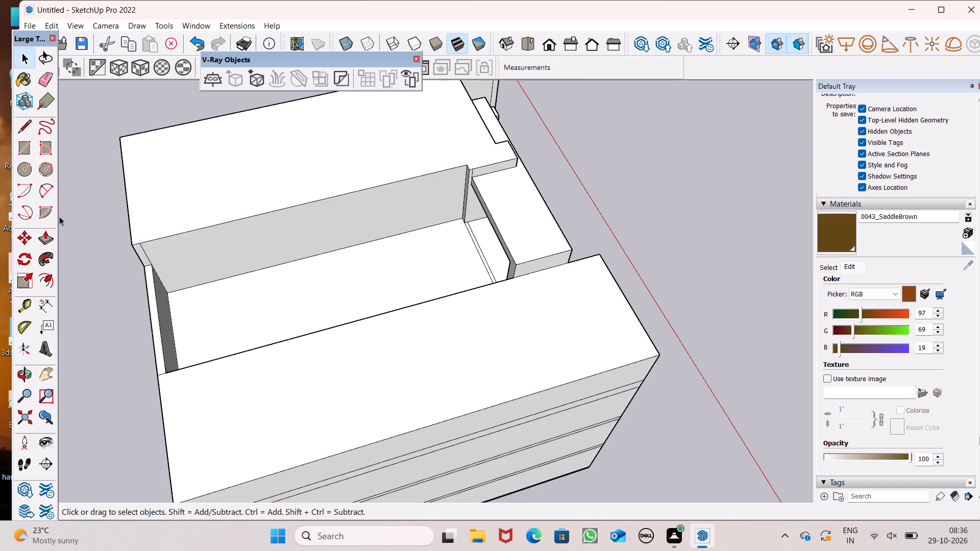
click(22, 305)
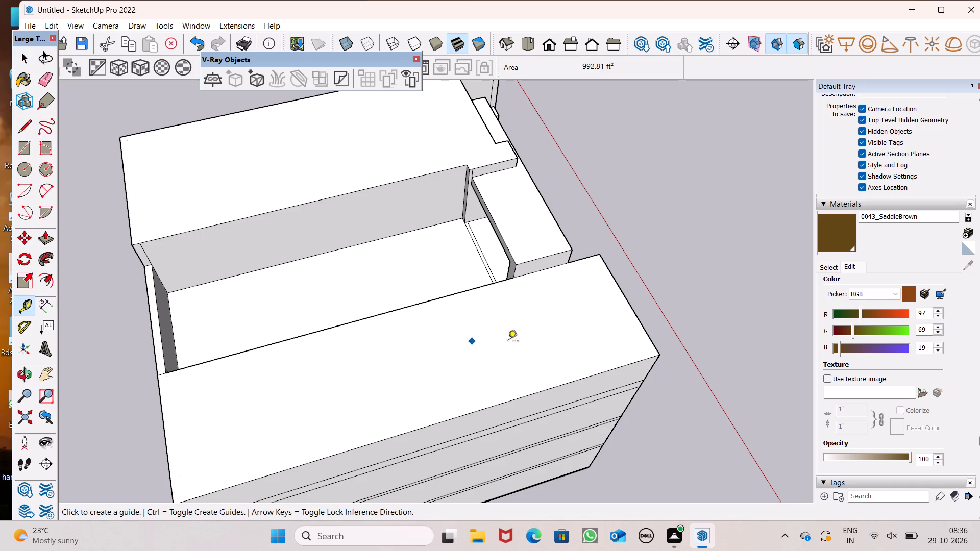
scroll(512, 340, up, 4)
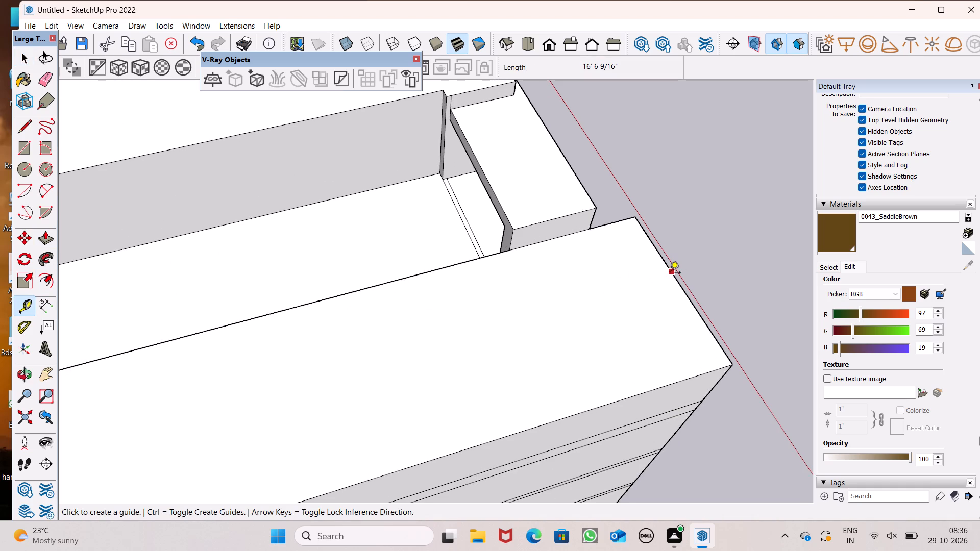
click(670, 273)
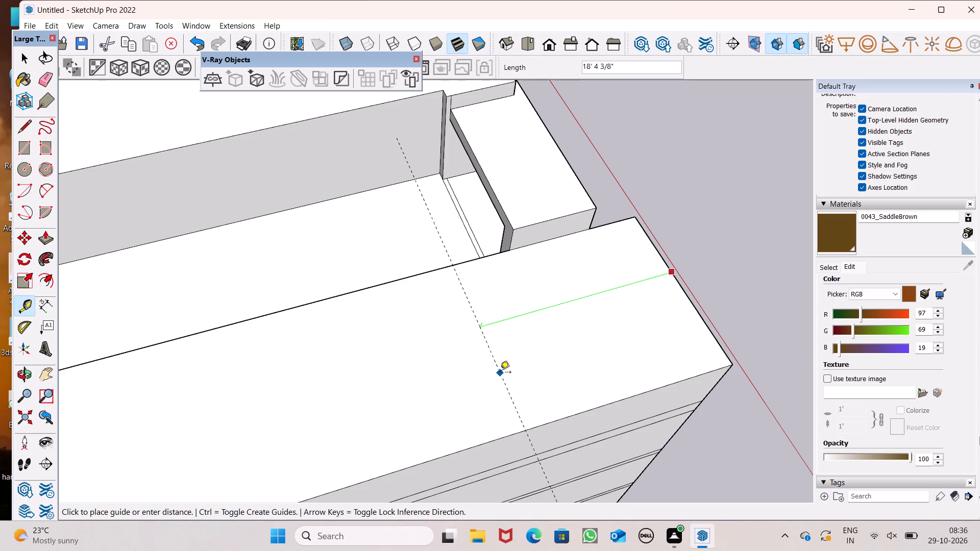
click(500, 373)
click(500, 376)
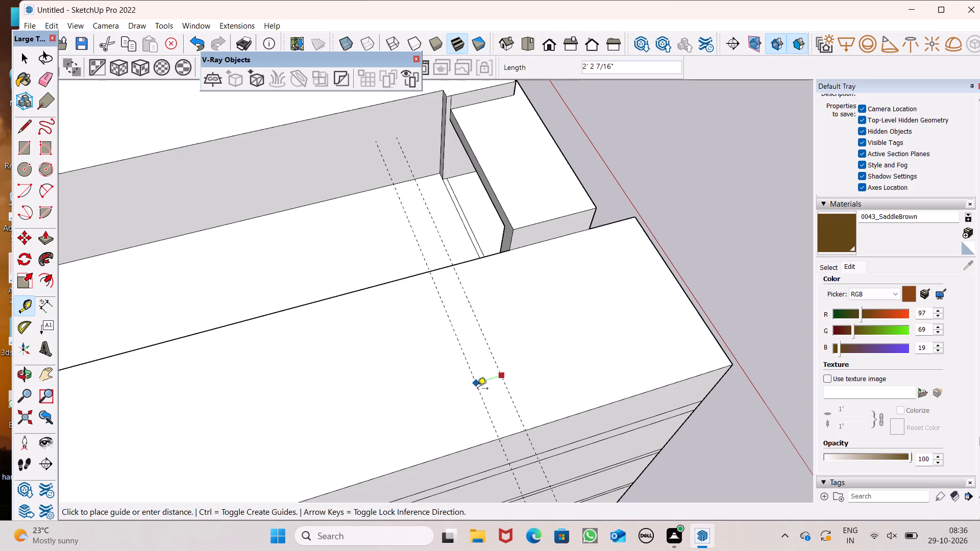
text(6")
key(Return)
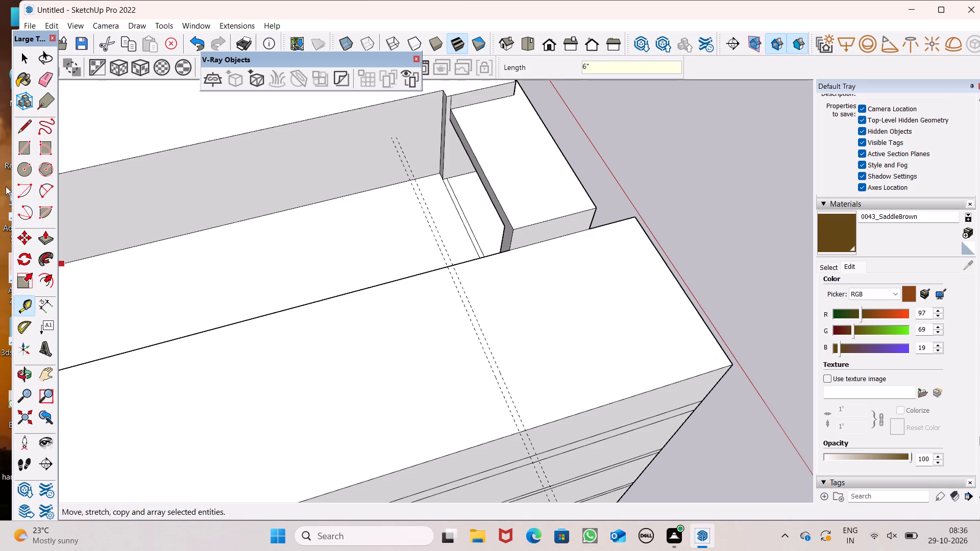
Draw a 6" wide rectangle between the two guides across the full width of the side block's roof.
click(26, 140)
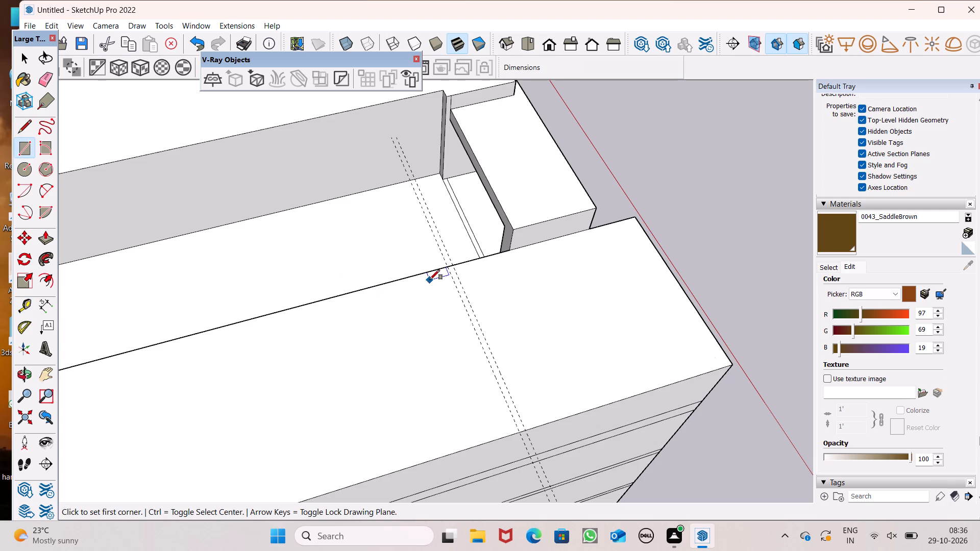
click(444, 267)
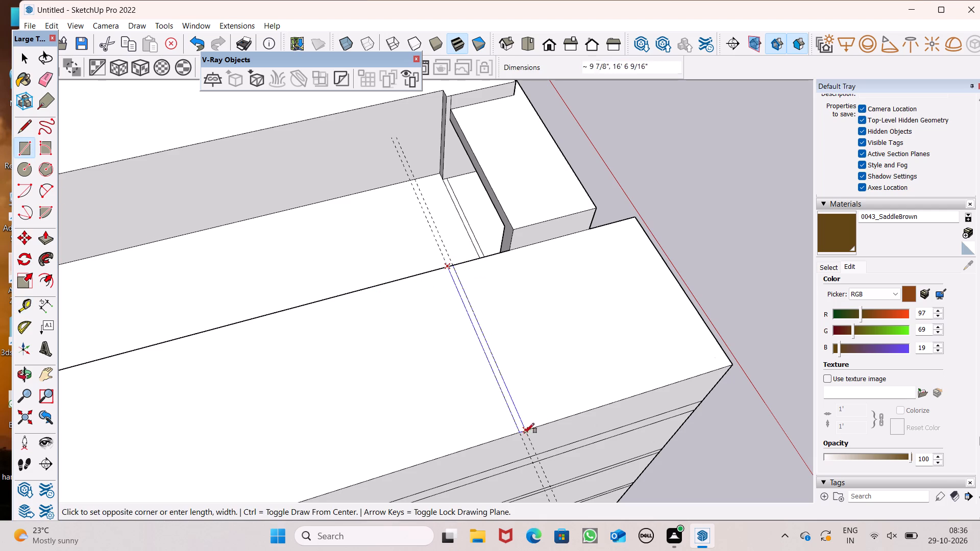
click(527, 431)
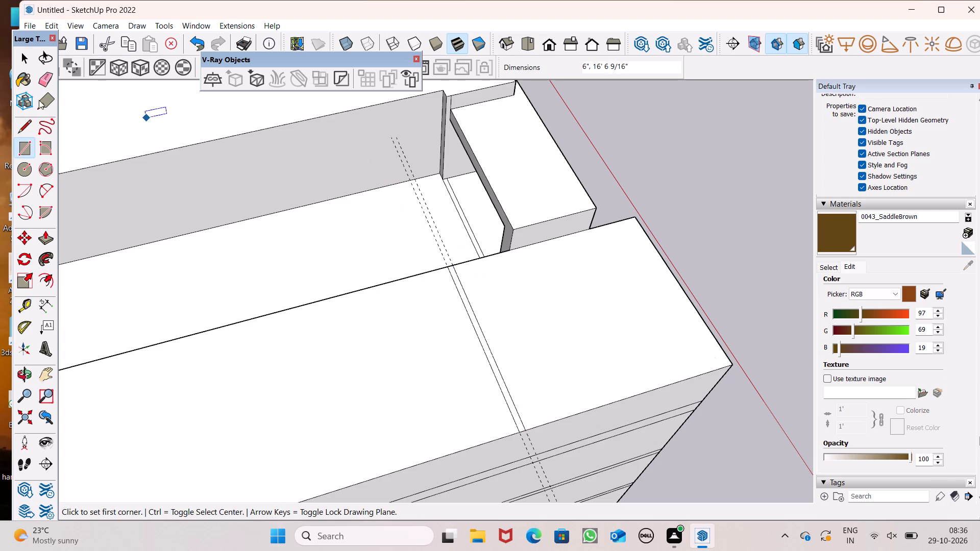
Erase both guide lines crossing the side block's roof.
click(45, 80)
scroll(318, 172, down, 6)
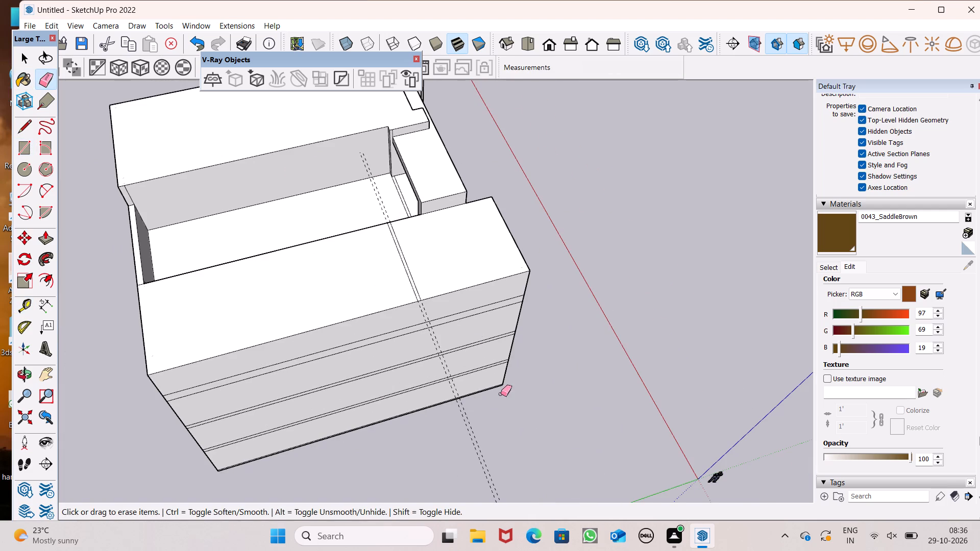
drag(473, 412, 461, 430)
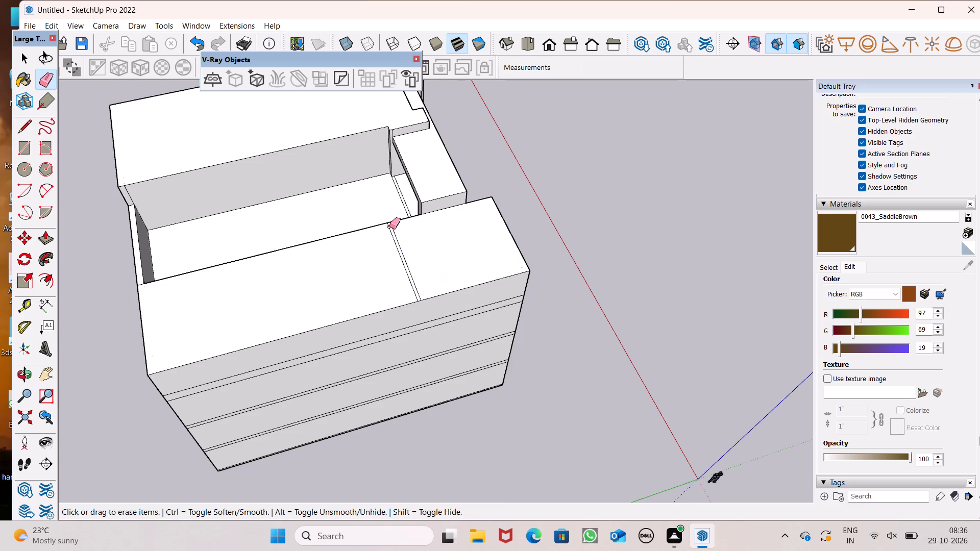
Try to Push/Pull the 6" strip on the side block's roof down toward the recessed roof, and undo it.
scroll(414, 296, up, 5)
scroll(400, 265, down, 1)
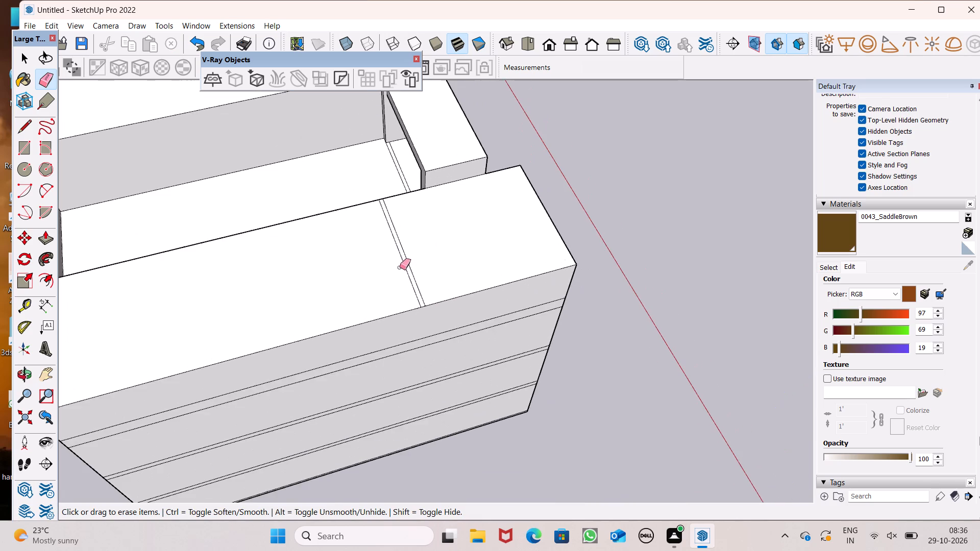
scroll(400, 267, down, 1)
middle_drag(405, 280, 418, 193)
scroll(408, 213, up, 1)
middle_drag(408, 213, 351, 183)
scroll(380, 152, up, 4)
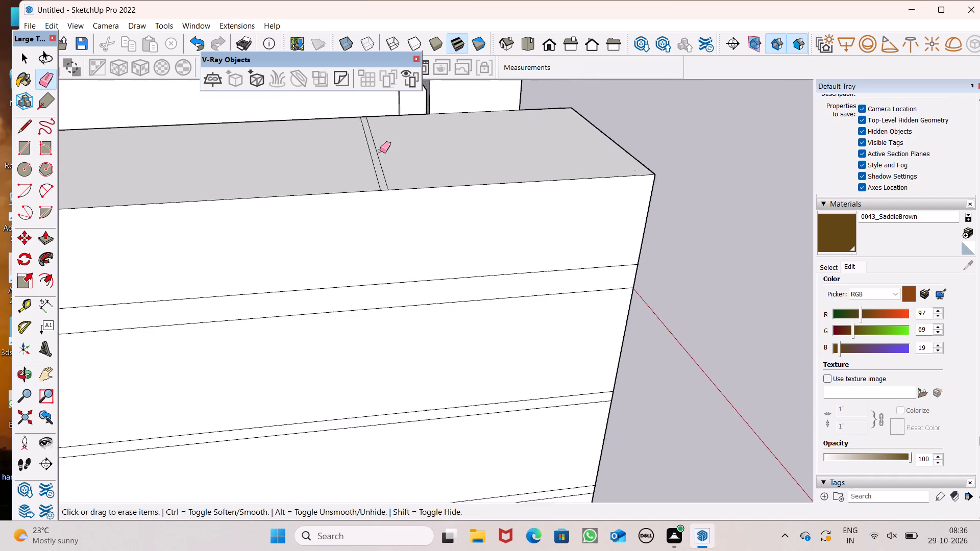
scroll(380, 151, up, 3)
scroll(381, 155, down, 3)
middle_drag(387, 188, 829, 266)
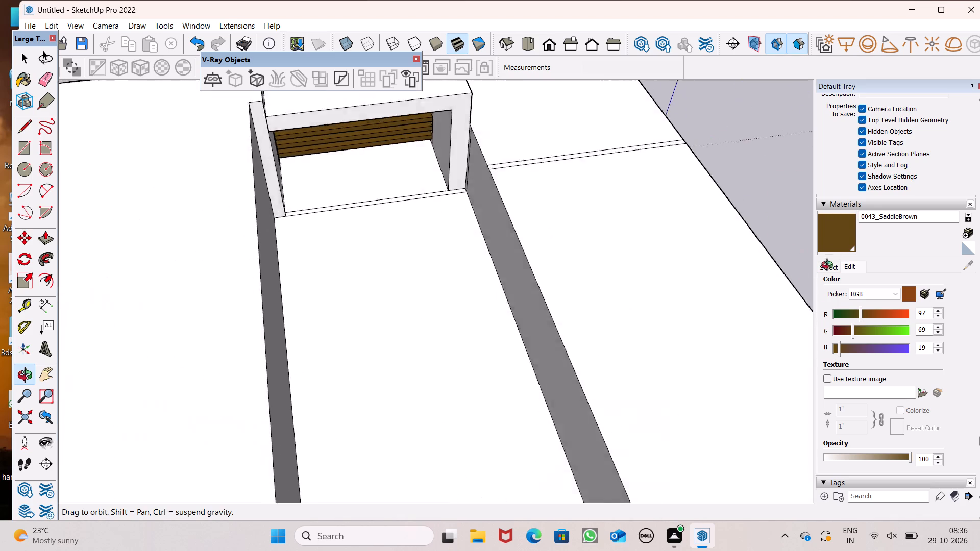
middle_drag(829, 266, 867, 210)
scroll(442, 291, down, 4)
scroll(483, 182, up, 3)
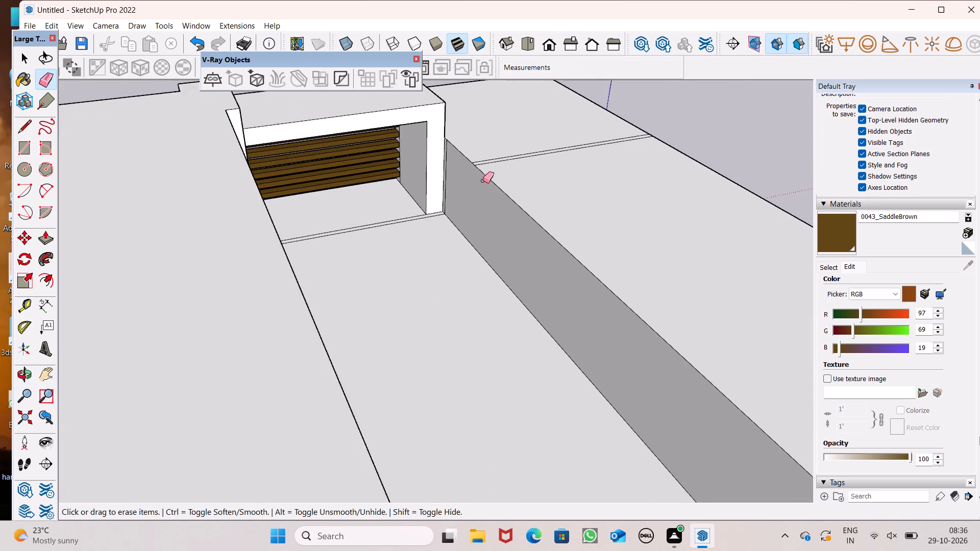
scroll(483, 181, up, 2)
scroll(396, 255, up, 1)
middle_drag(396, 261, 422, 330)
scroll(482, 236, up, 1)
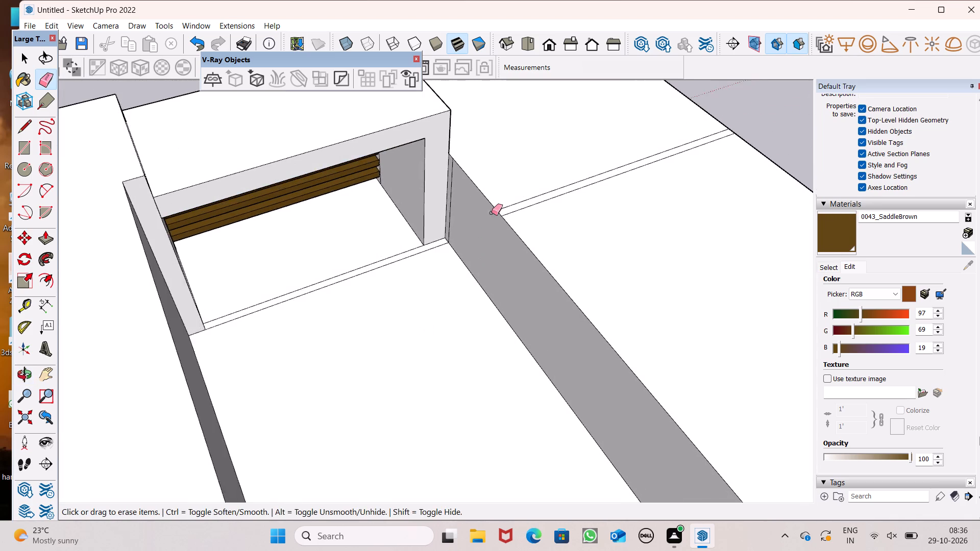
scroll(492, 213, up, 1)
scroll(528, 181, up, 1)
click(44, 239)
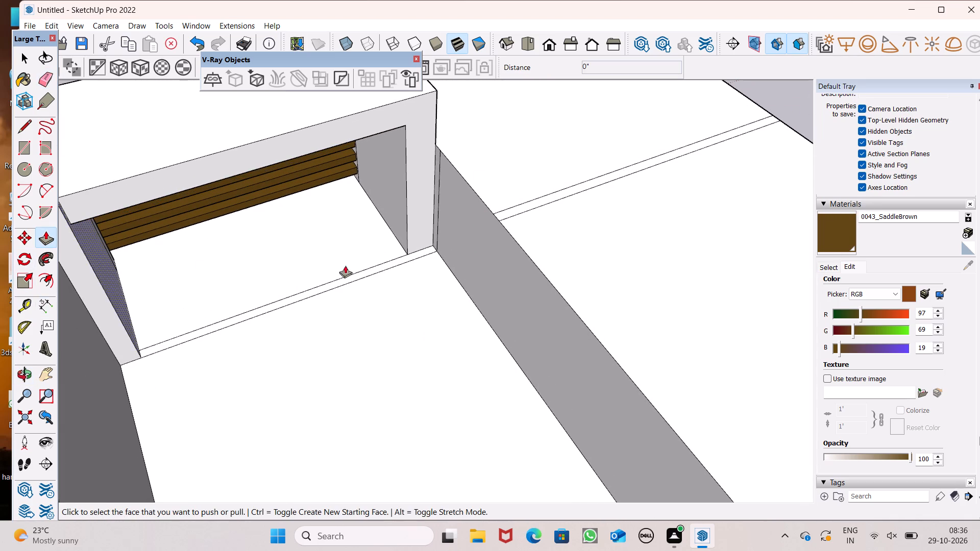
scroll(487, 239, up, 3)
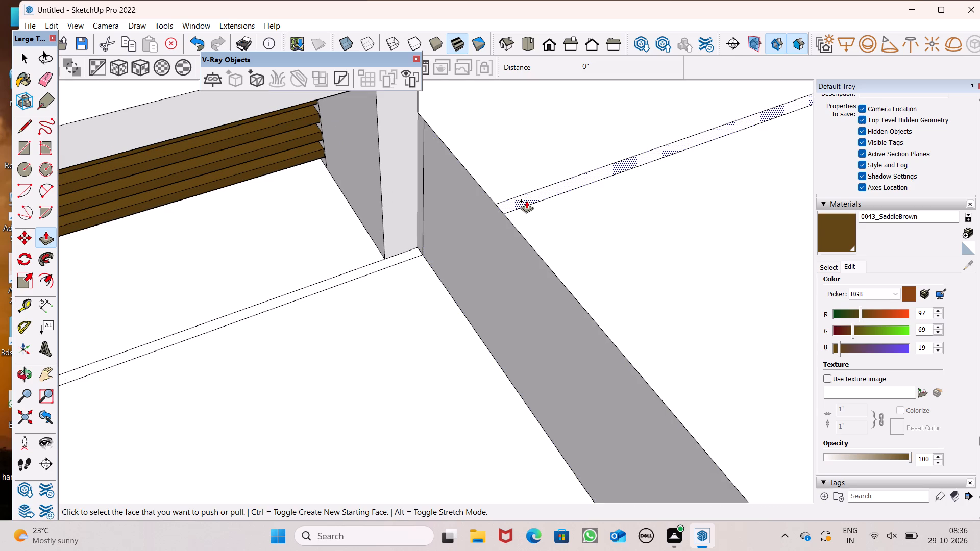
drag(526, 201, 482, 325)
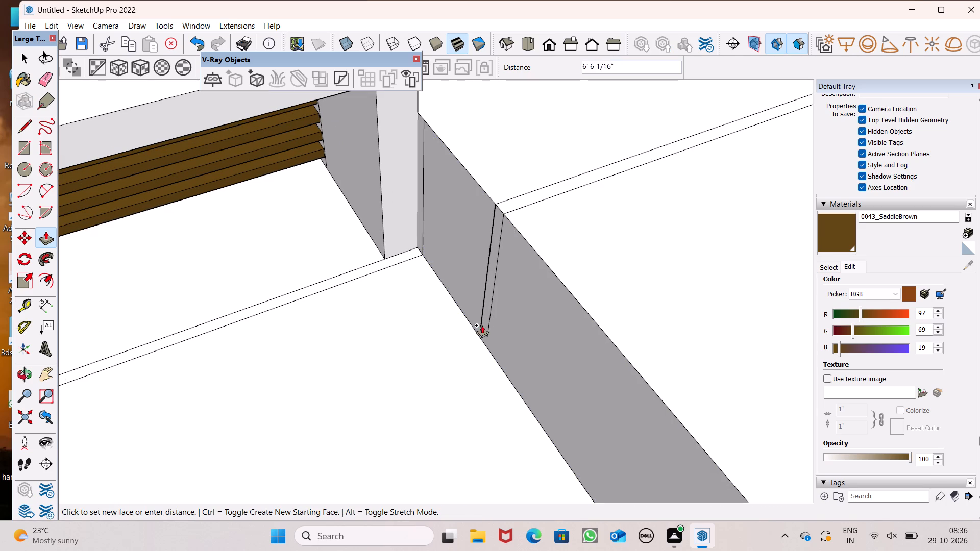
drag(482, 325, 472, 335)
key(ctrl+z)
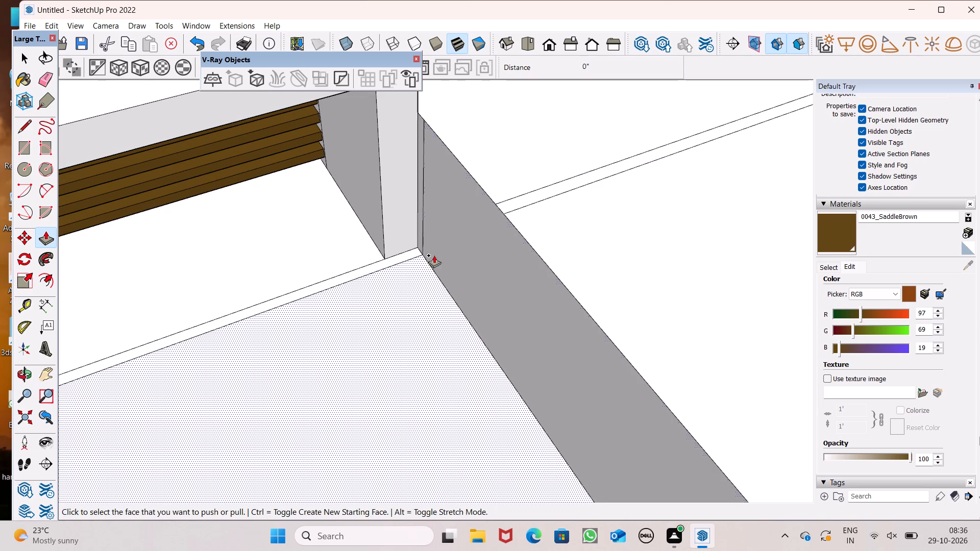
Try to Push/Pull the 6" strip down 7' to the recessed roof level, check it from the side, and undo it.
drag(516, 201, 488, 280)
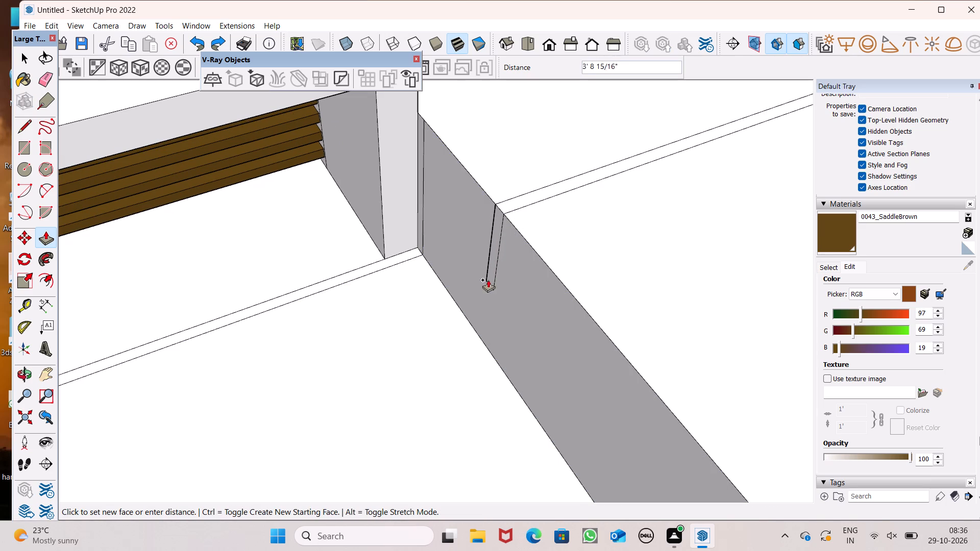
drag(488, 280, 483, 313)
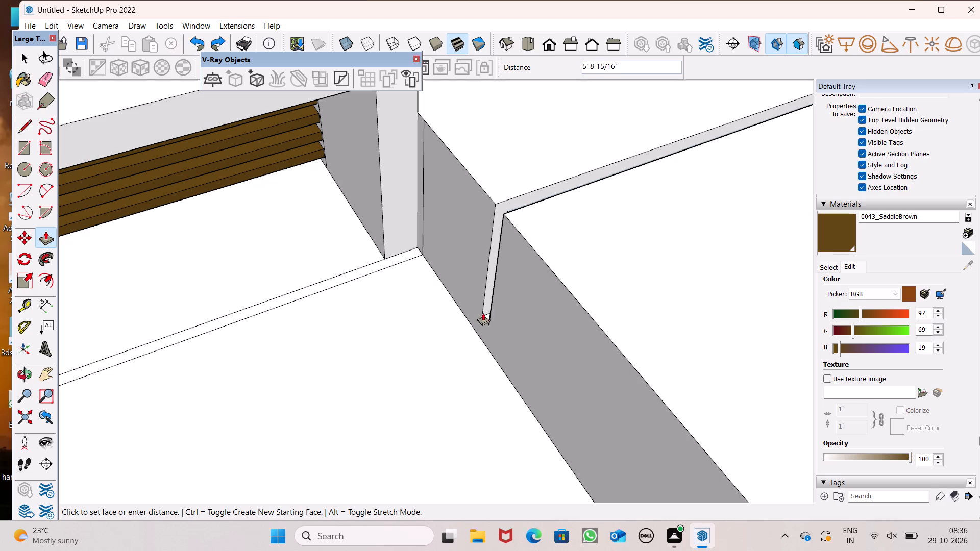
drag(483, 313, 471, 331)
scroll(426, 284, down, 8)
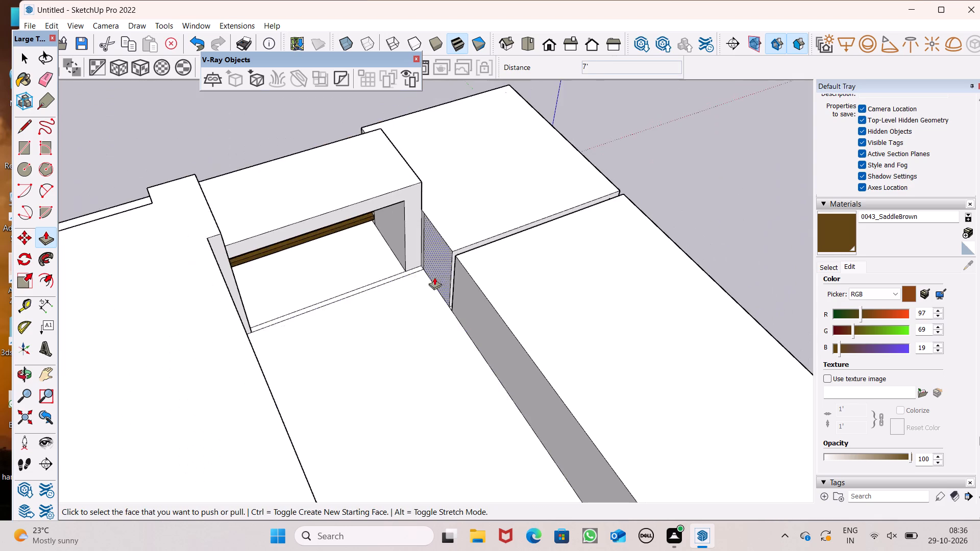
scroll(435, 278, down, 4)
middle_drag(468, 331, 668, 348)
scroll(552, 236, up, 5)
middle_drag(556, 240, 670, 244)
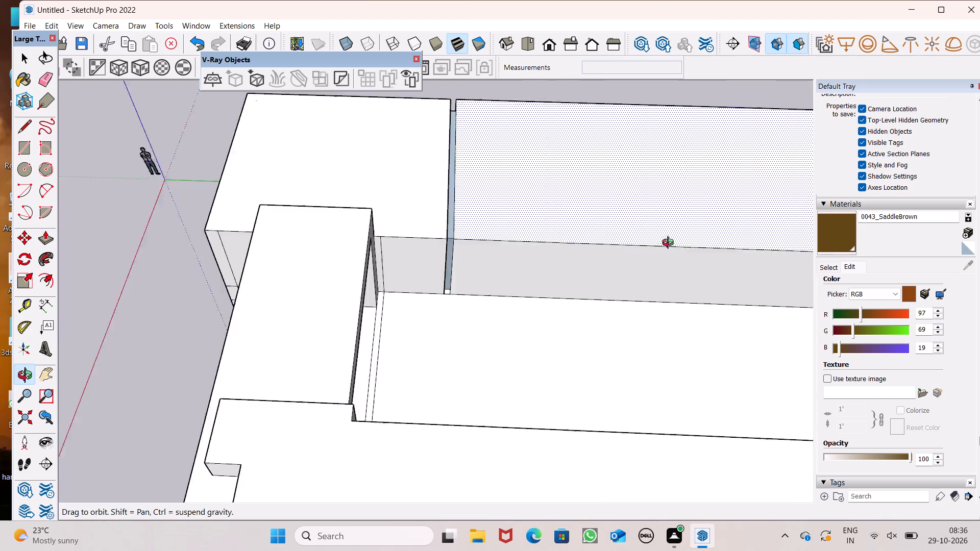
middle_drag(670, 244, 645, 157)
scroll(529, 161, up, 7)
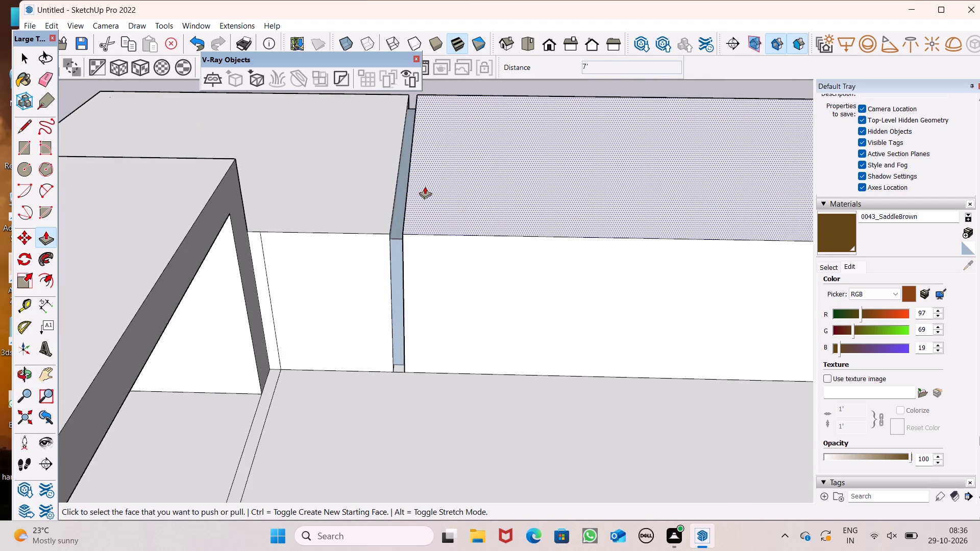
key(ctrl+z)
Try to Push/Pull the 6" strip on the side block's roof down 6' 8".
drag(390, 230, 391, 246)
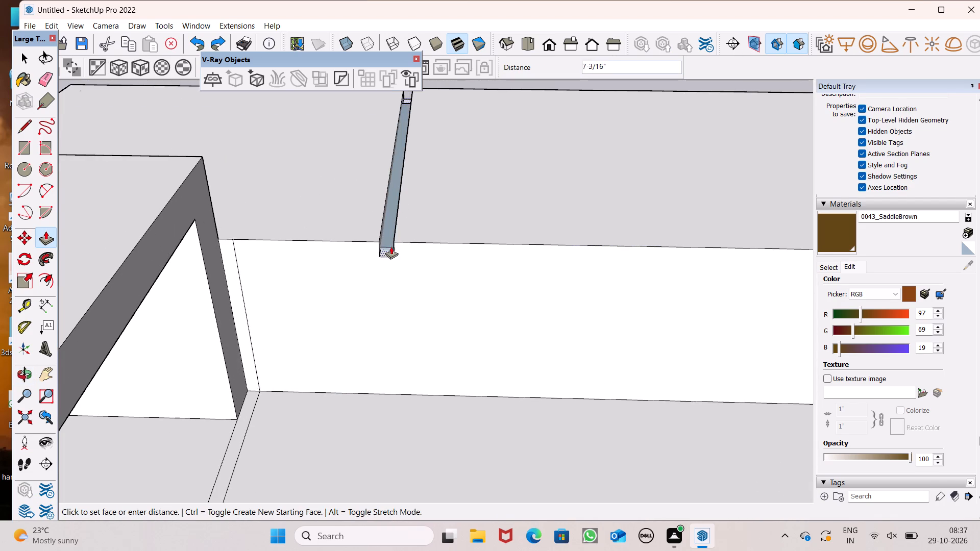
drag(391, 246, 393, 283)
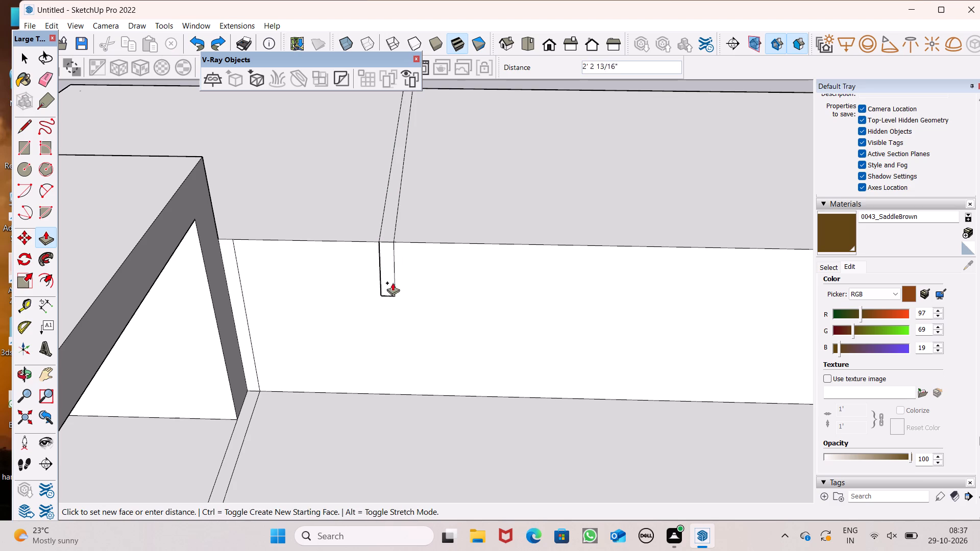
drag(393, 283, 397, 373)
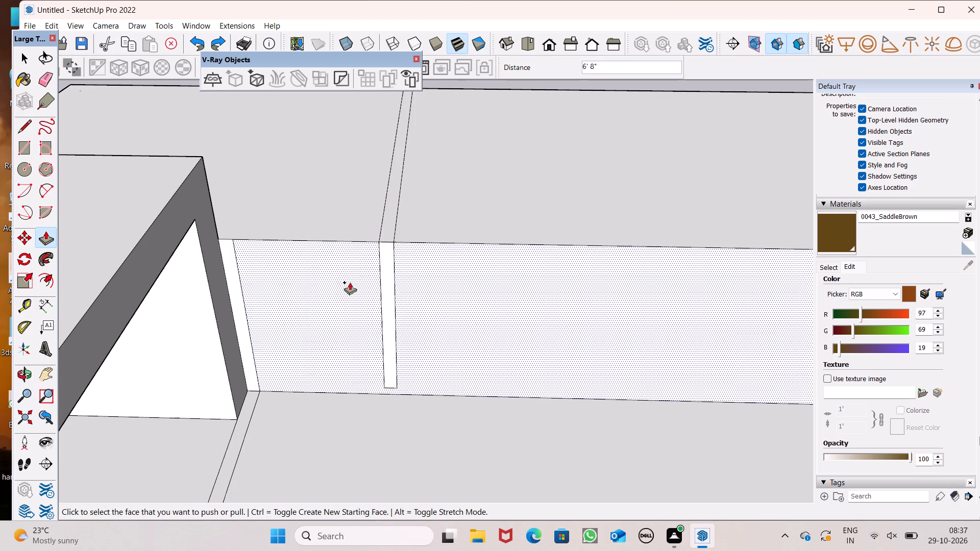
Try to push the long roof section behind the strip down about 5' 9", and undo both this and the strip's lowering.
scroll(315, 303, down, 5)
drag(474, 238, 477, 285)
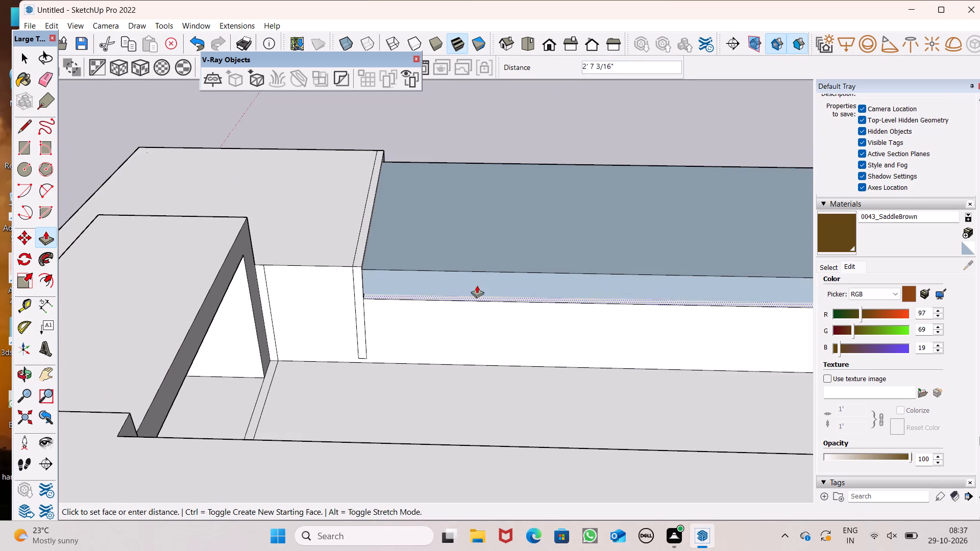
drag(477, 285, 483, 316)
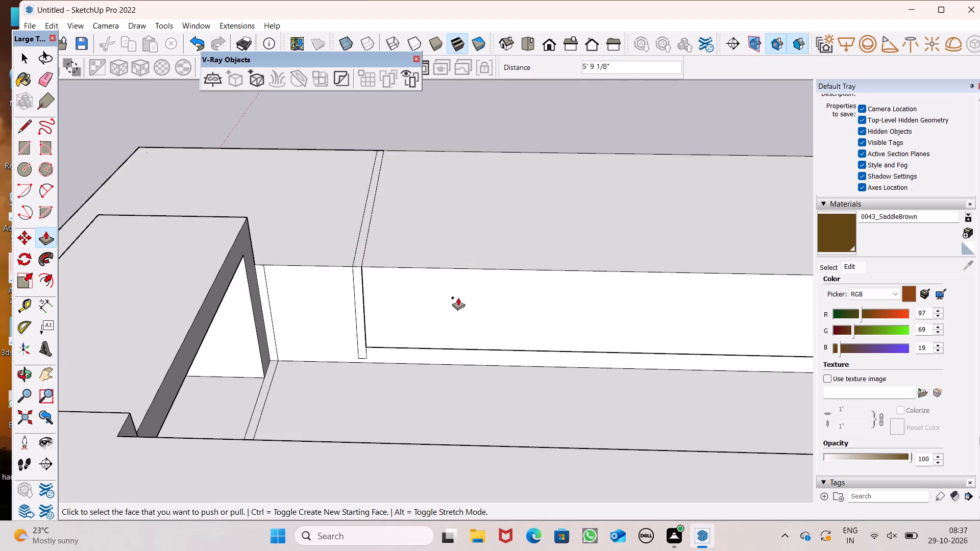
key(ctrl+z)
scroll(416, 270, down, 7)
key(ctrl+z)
Push/Pull the long roof section behind the 6" strip on the side block down about 3' 3".
scroll(416, 237, down, 6)
middle_drag(500, 251, 0, 272)
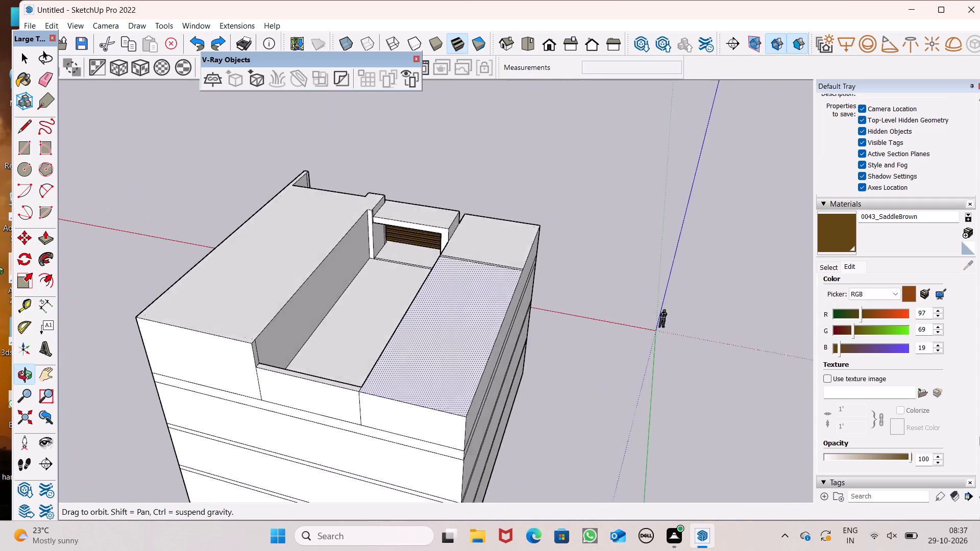
middle_drag(0, 272, 0, 242)
scroll(437, 331, up, 1)
middle_drag(437, 331, 218, 314)
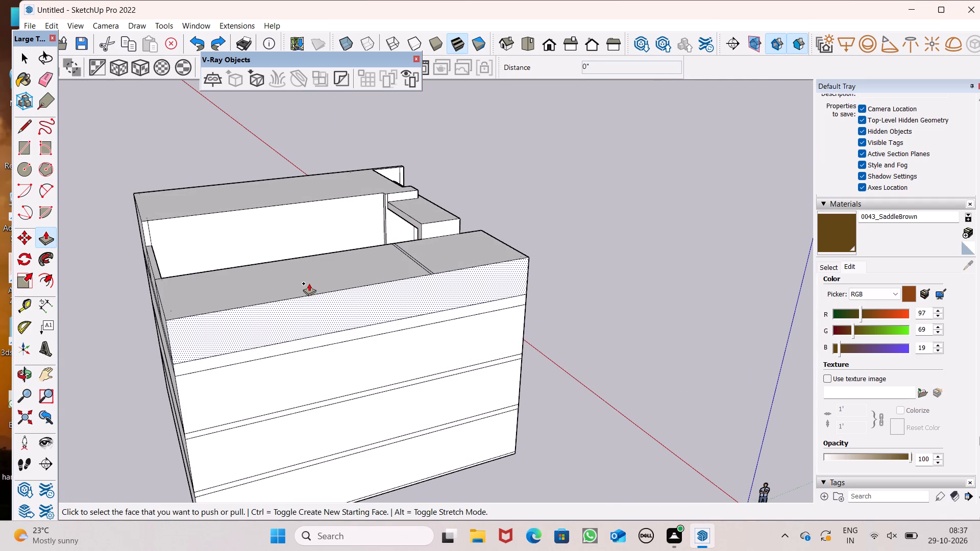
drag(309, 283, 315, 301)
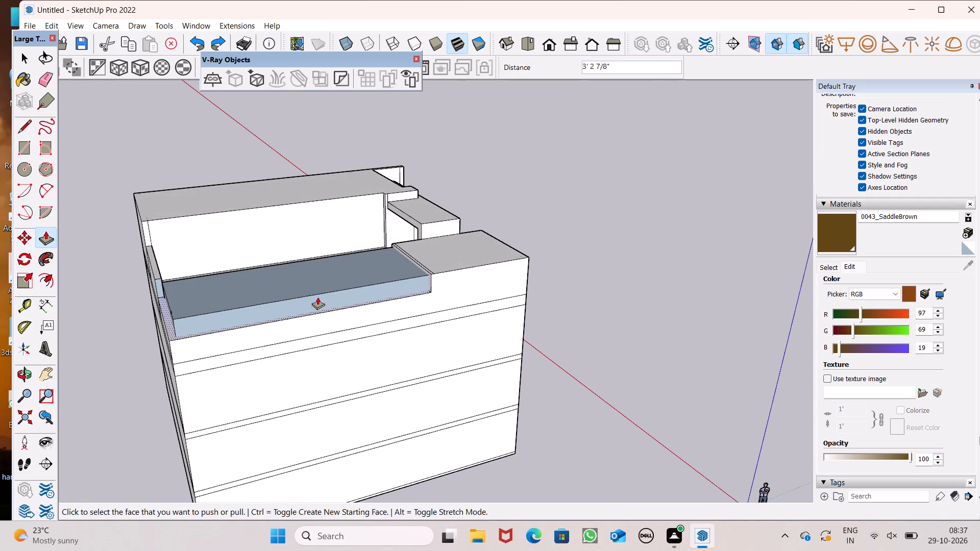
middle_drag(322, 280, 461, 240)
scroll(449, 230, down, 3)
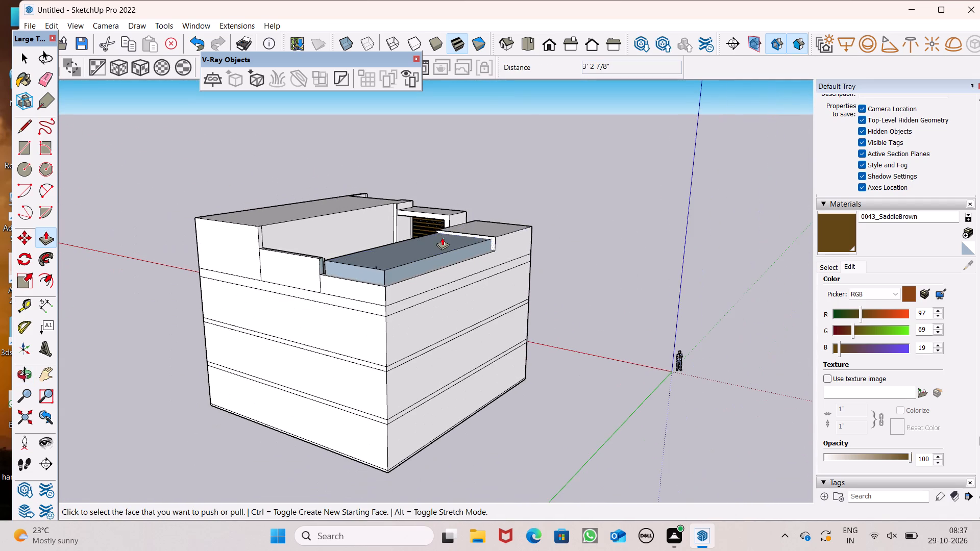
Undo the last lowering of the long roof section behind the 6" strip on the side block.
key(ctrl+z)
scroll(441, 237, down, 1)
middle_drag(456, 260, 194, 373)
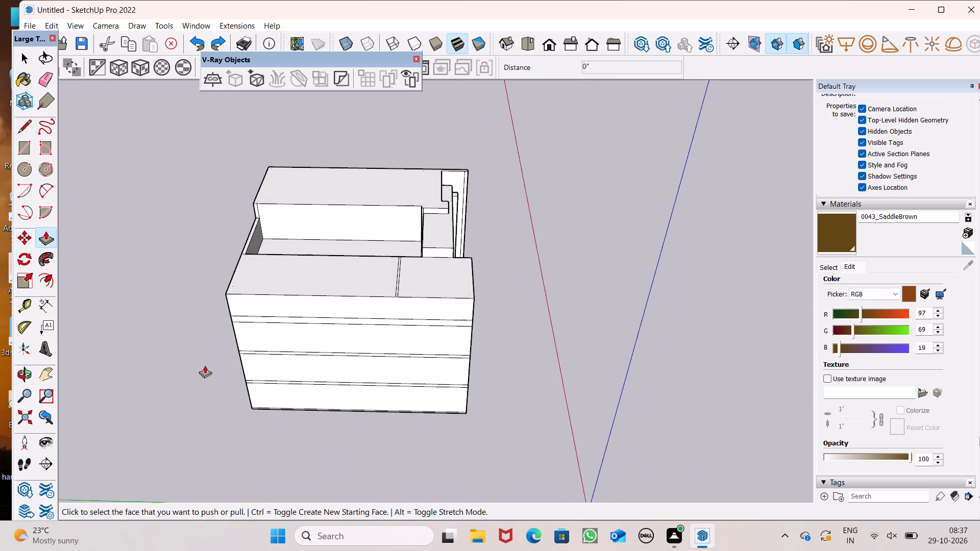
Draw a 7' vertical line down the side block's outer wall from the strip's rear corner to the floor line.
scroll(248, 346, up, 7)
middle_drag(487, 331, 452, 338)
scroll(483, 252, up, 7)
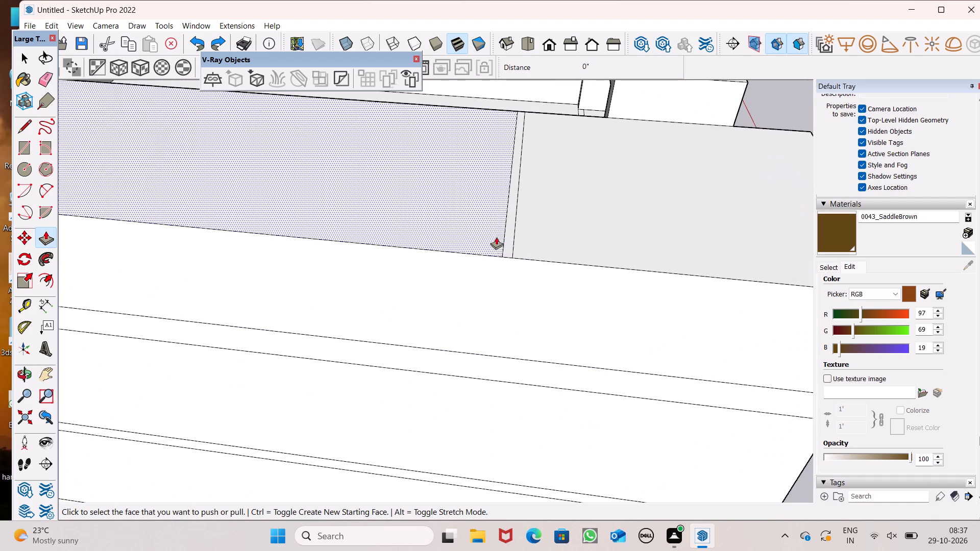
click(26, 122)
middle_drag(444, 257, 479, 194)
scroll(522, 170, up, 5)
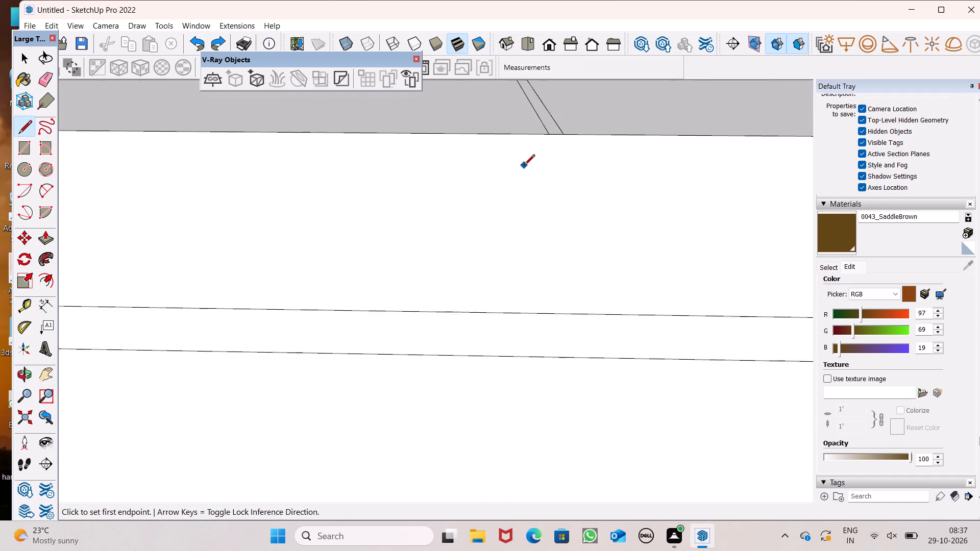
scroll(524, 166, up, 1)
click(555, 129)
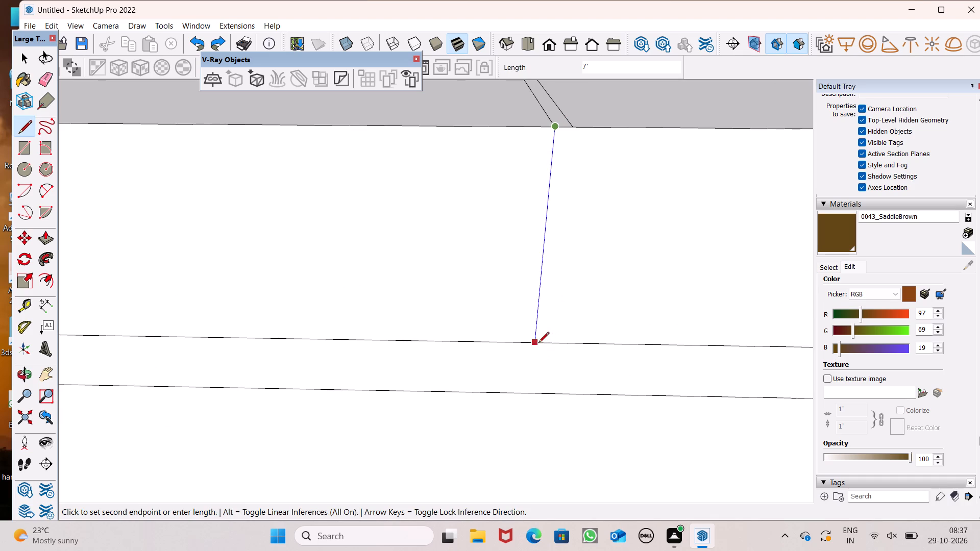
click(538, 343)
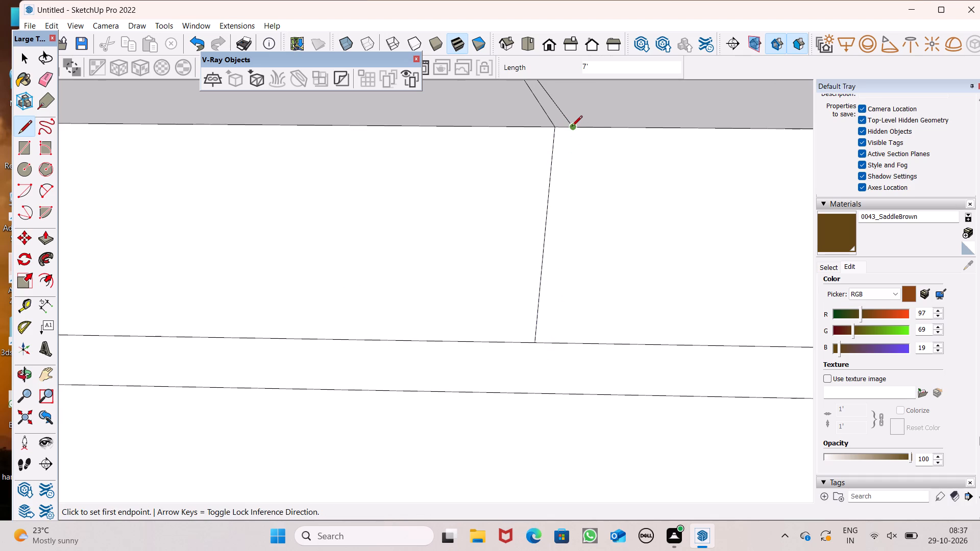
scroll(553, 252, down, 13)
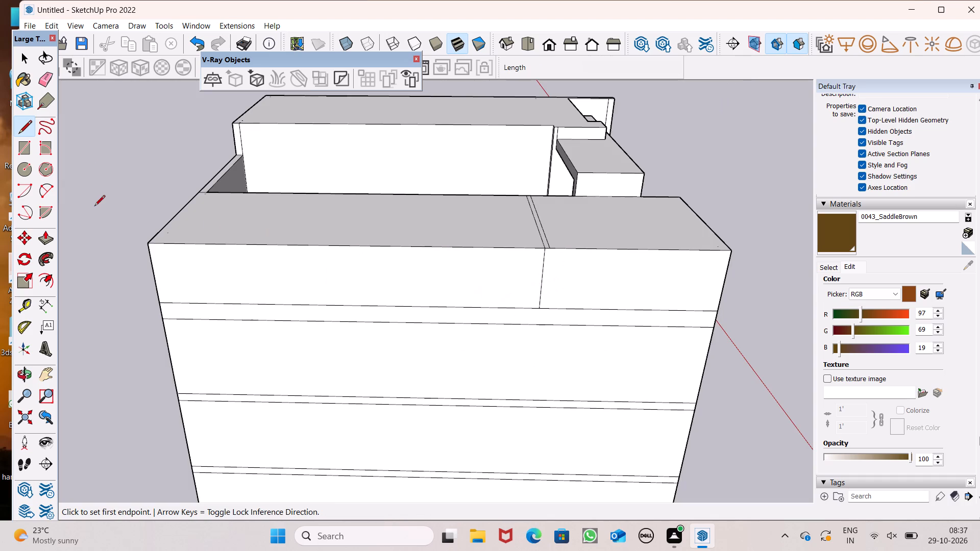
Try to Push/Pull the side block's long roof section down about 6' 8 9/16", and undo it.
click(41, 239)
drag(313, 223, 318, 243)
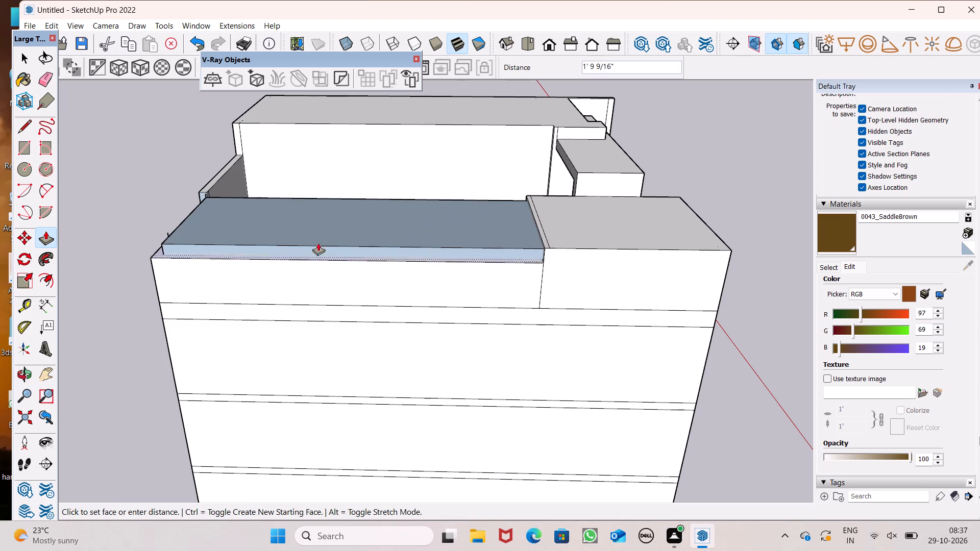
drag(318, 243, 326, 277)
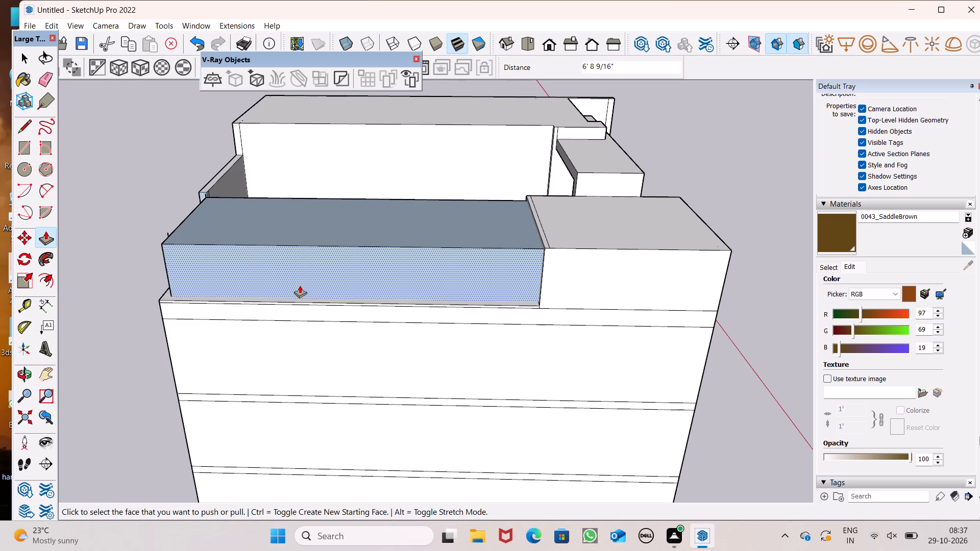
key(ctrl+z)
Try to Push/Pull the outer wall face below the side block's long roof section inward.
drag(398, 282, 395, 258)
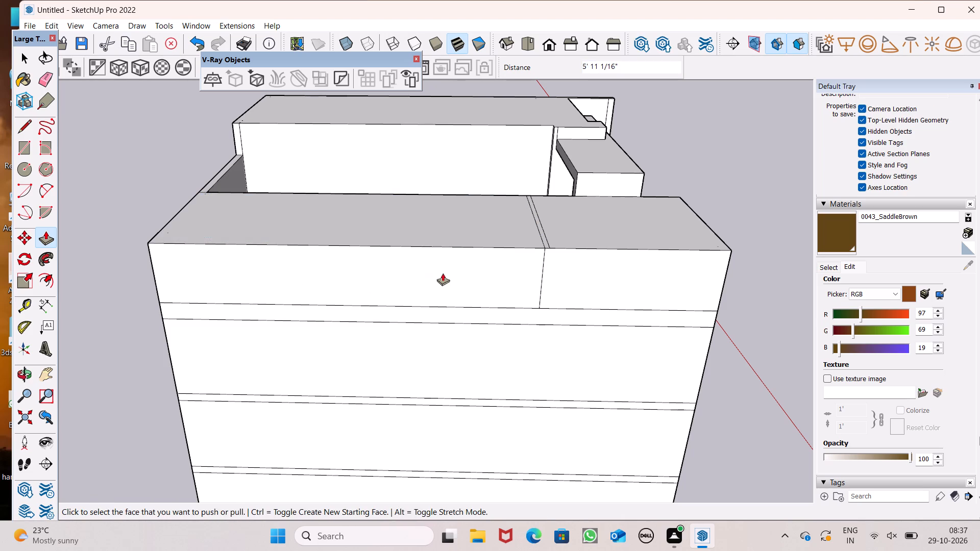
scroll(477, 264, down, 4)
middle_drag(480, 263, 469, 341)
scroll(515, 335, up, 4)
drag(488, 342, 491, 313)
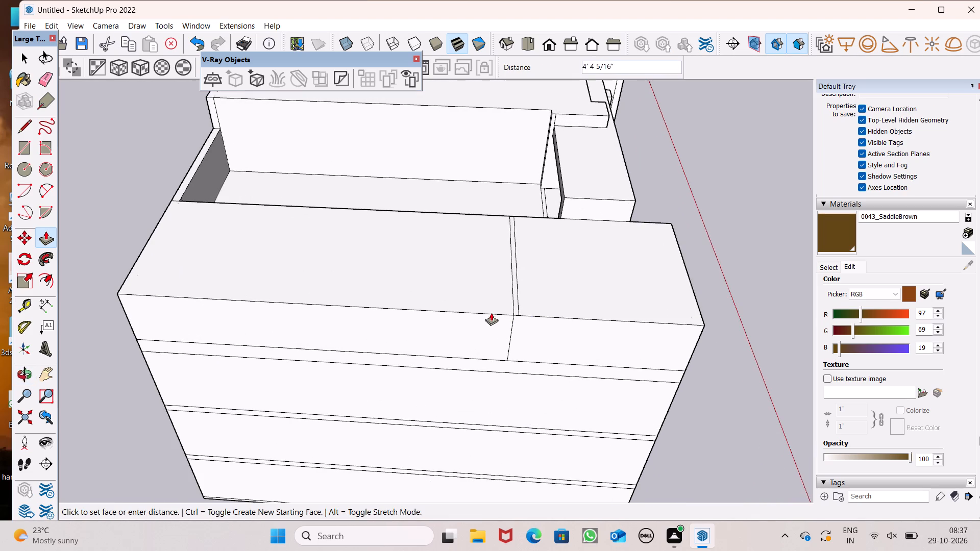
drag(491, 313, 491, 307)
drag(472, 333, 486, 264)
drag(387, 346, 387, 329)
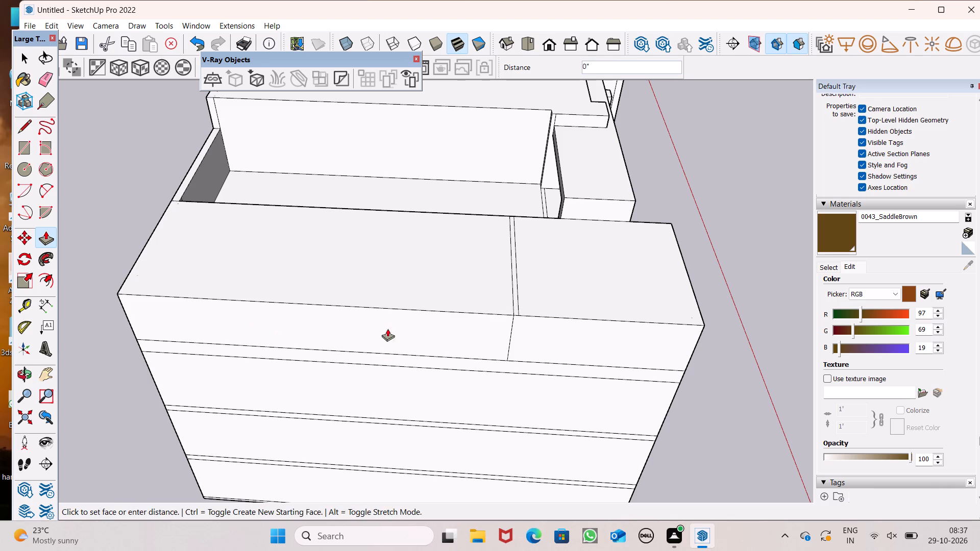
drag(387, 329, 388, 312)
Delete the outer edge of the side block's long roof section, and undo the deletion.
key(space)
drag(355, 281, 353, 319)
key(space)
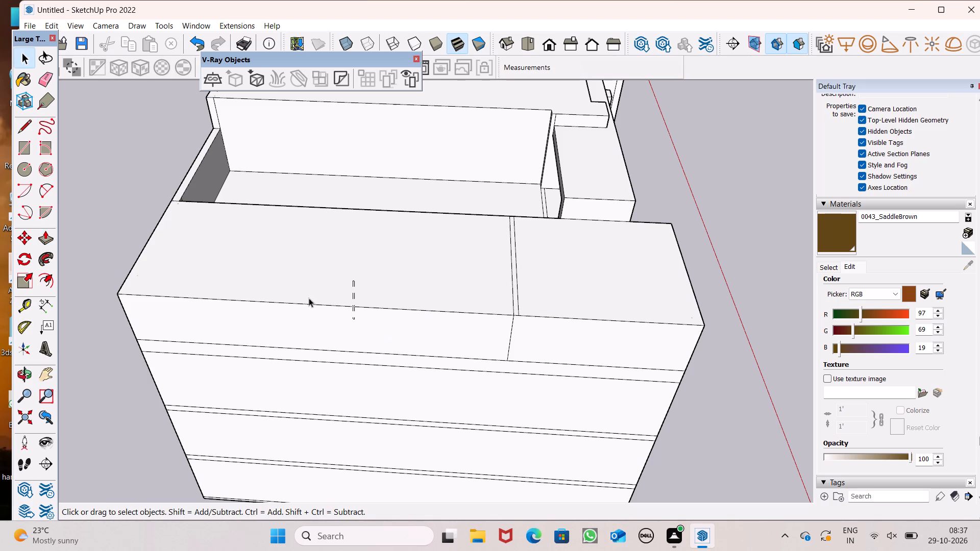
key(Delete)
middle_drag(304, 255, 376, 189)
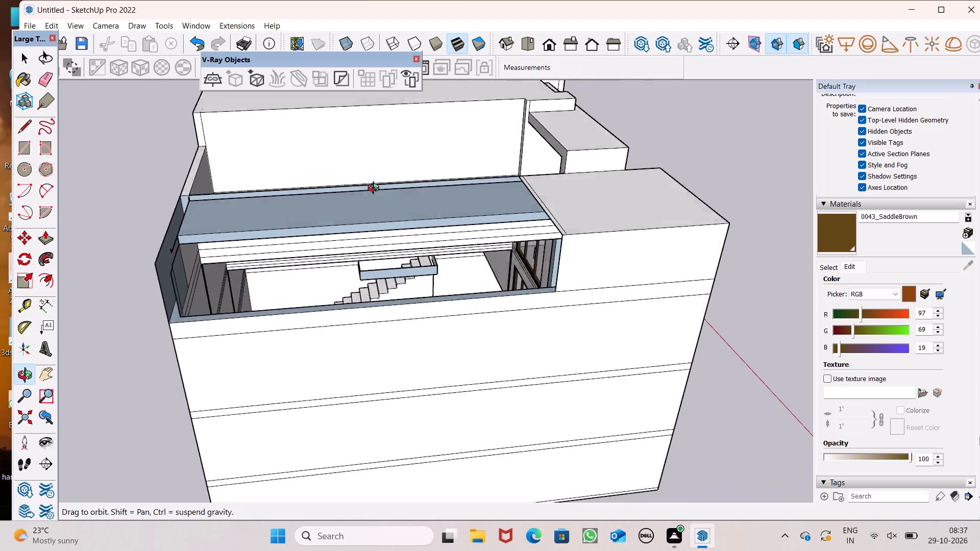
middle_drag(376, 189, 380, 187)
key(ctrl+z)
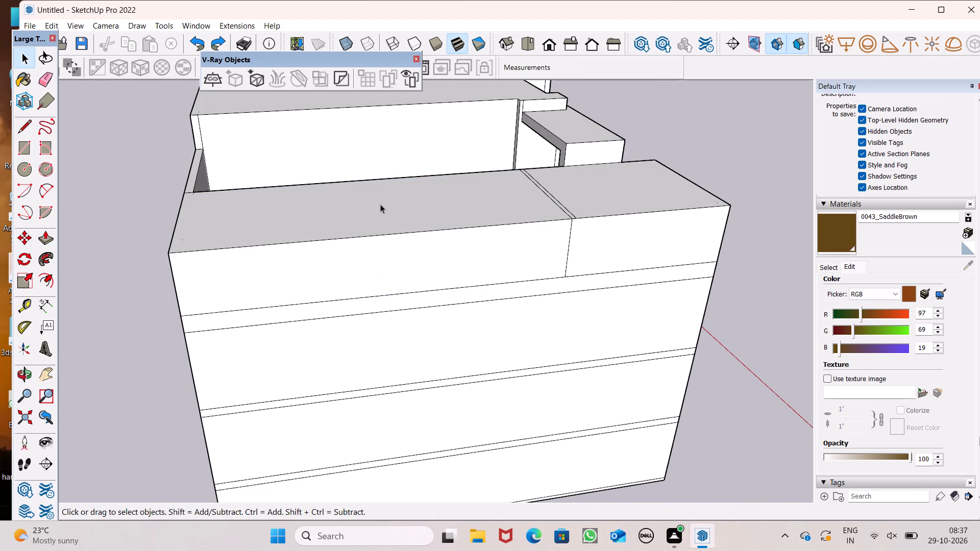
Examine the side block's roof, the recessed roof and the walls around them from several angles.
middle_drag(380, 206, 673, 323)
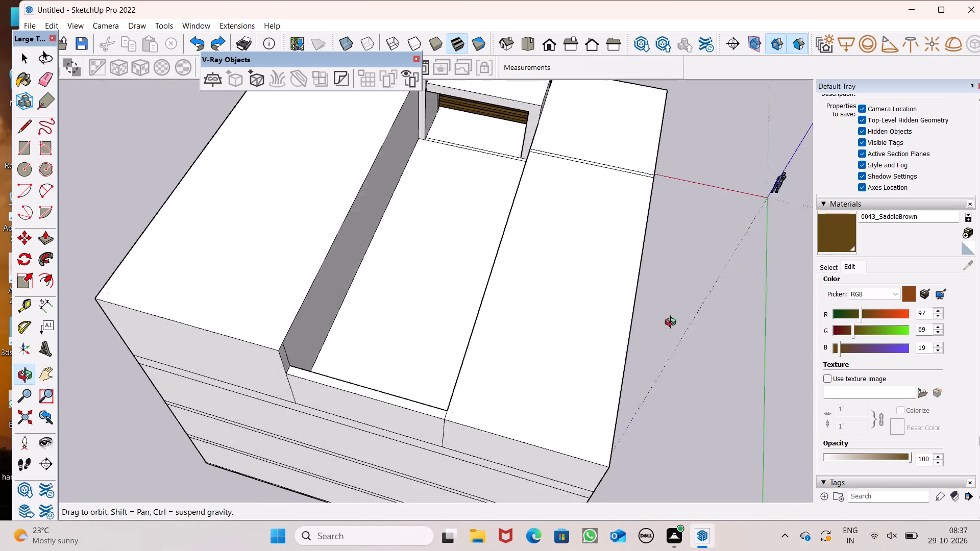
middle_drag(673, 323, 747, 300)
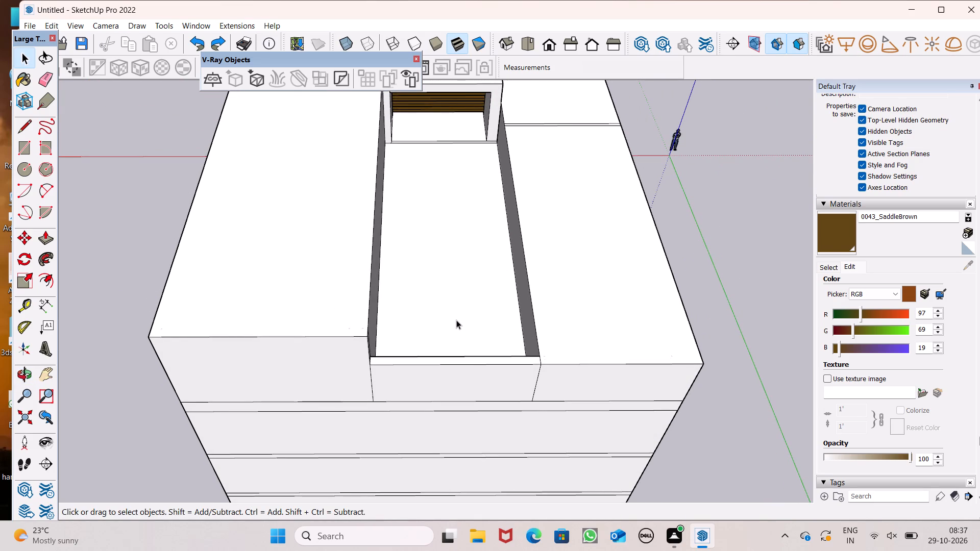
scroll(409, 424, down, 1)
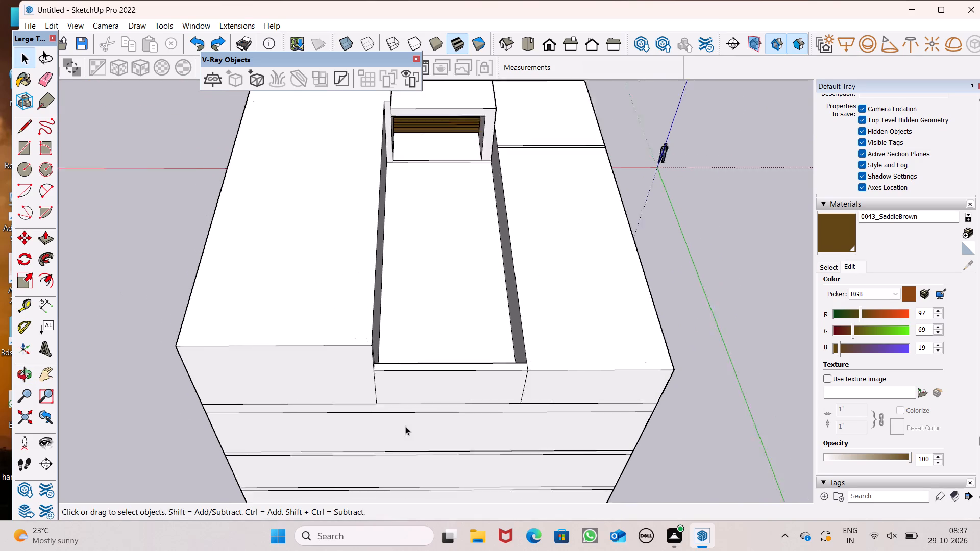
scroll(405, 426, down, 3)
middle_drag(508, 358, 605, 302)
scroll(543, 373, up, 1)
scroll(335, 383, down, 5)
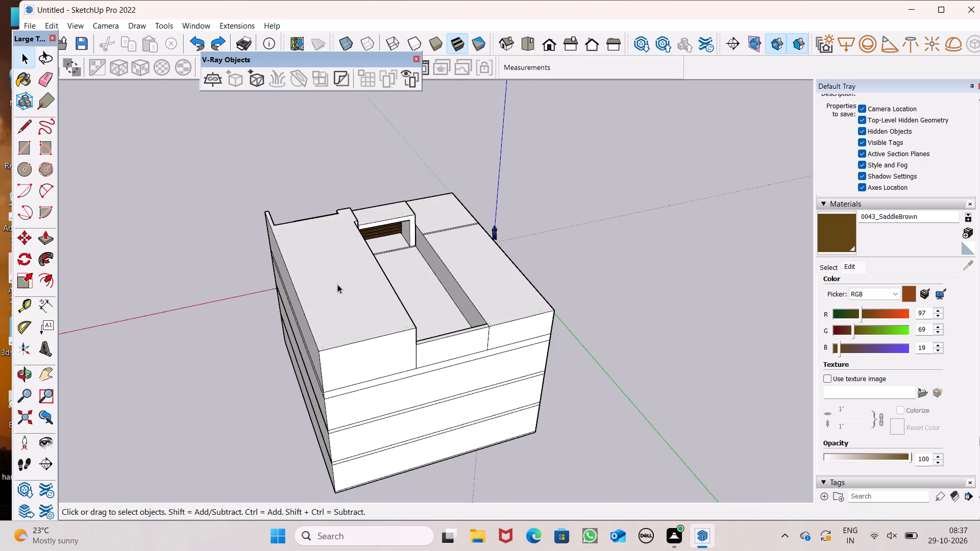
scroll(485, 188, up, 6)
scroll(339, 336, down, 5)
middle_drag(401, 416, 605, 457)
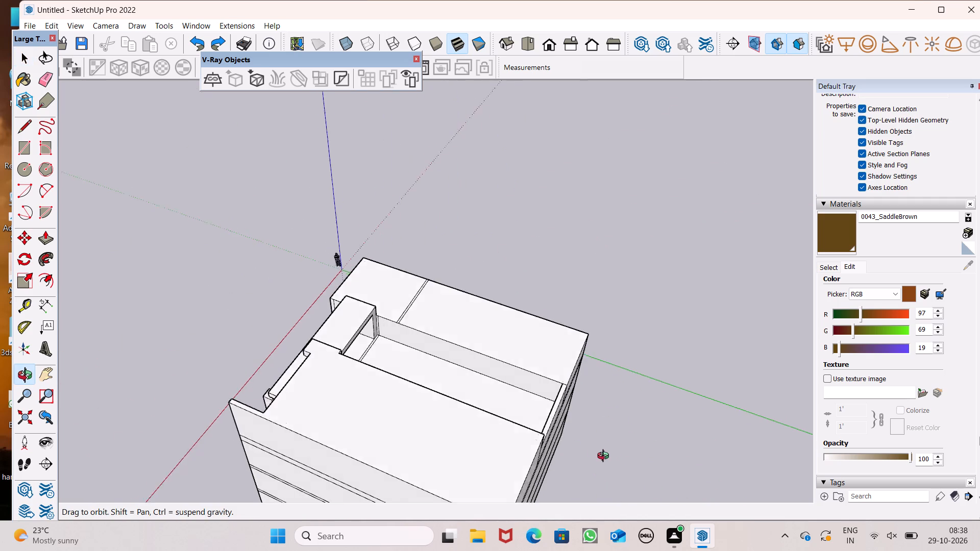
middle_drag(605, 457, 611, 459)
scroll(190, 323, down, 4)
middle_drag(368, 380, 442, 411)
scroll(484, 337, up, 1)
scroll(468, 315, down, 1)
scroll(467, 314, up, 5)
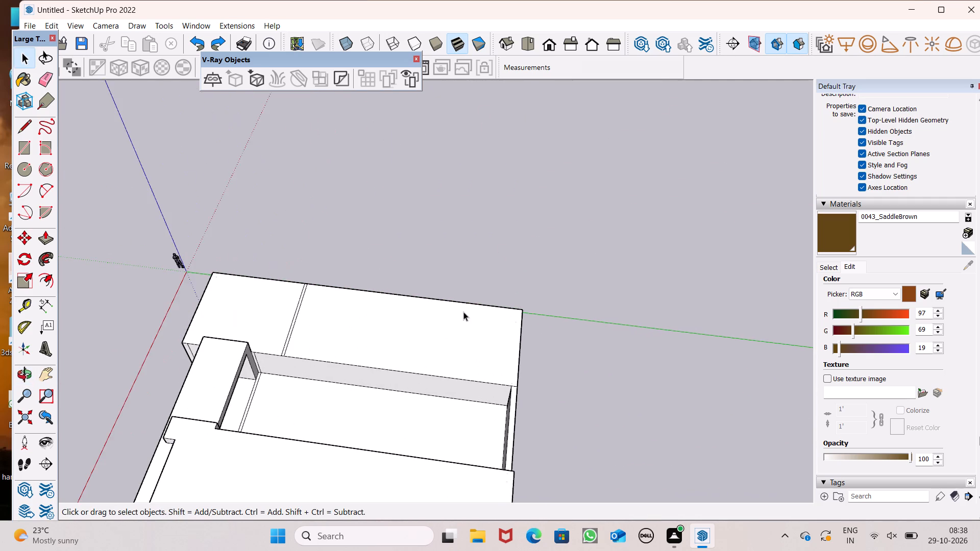
Draw a 7' vertical line on the side block's inner wall from the strip's rear corner down to the recessed roof.
scroll(454, 381, up, 2)
middle_drag(315, 414, 317, 357)
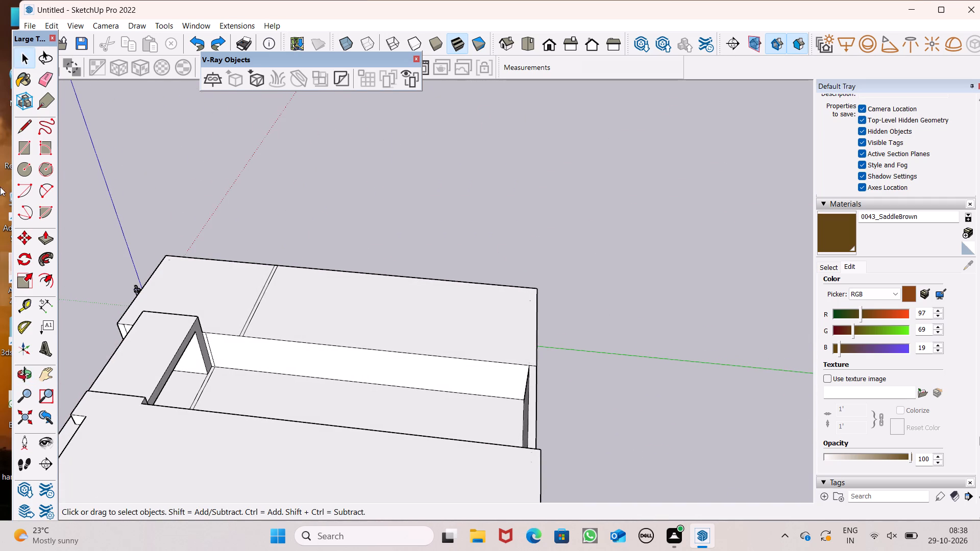
click(27, 123)
scroll(218, 365, up, 3)
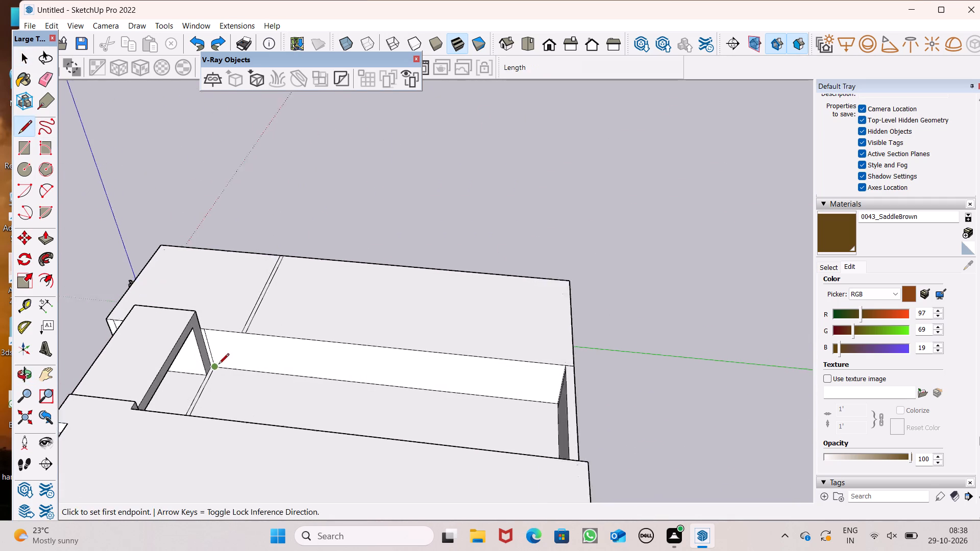
scroll(218, 365, up, 3)
scroll(258, 328, up, 3)
click(265, 310)
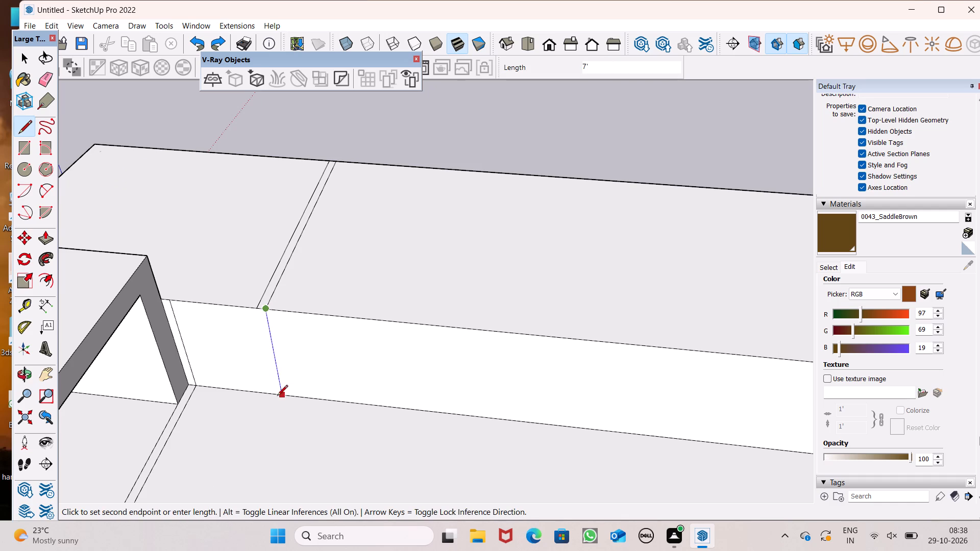
scroll(275, 396, up, 3)
click(282, 398)
key(space)
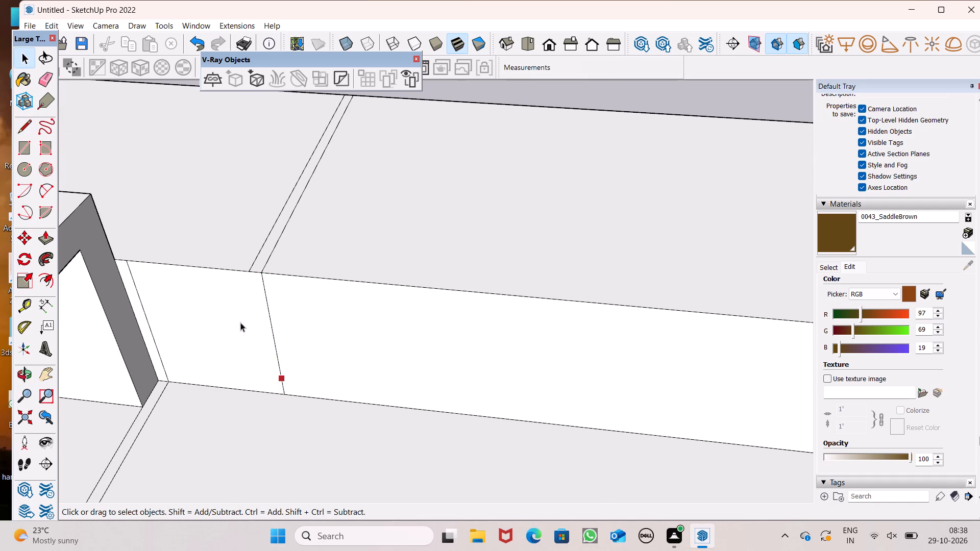
scroll(227, 322, down, 10)
middle_drag(253, 335, 279, 371)
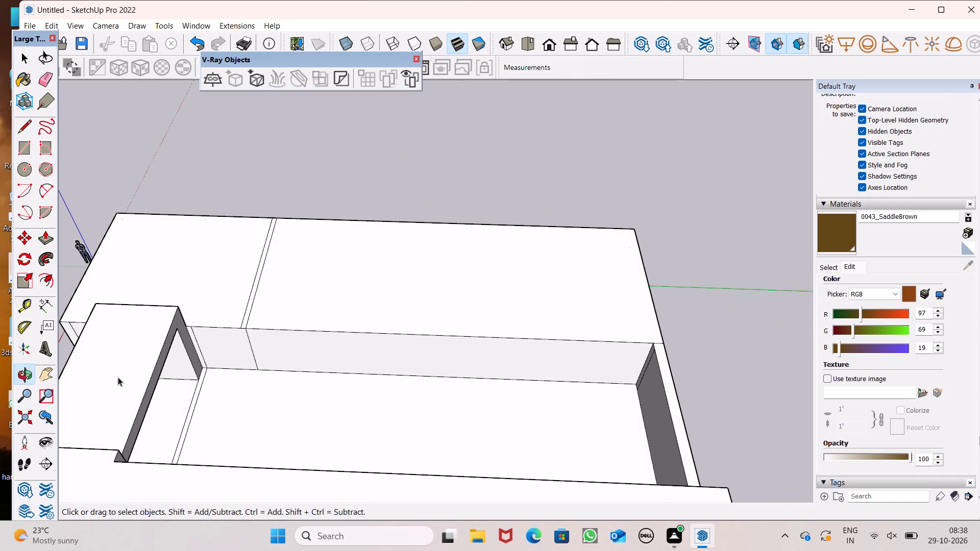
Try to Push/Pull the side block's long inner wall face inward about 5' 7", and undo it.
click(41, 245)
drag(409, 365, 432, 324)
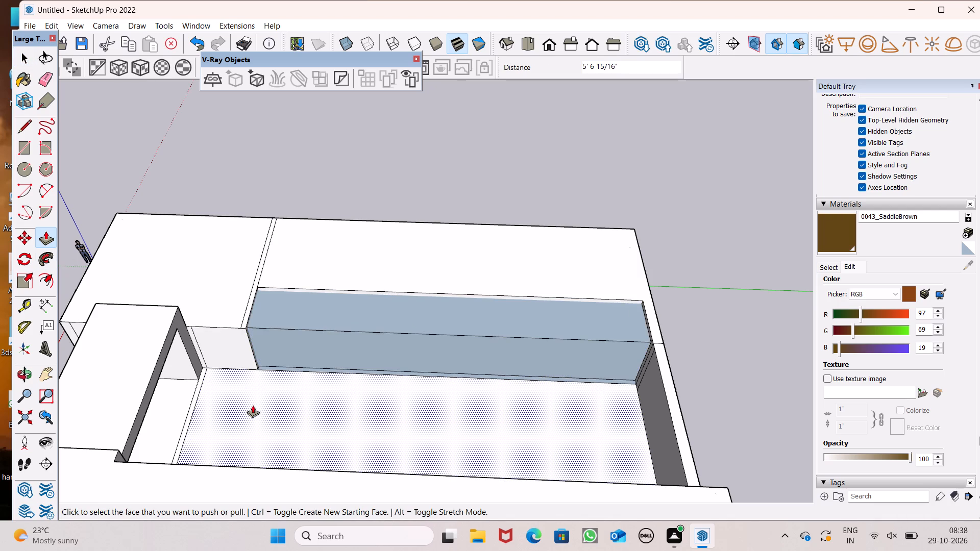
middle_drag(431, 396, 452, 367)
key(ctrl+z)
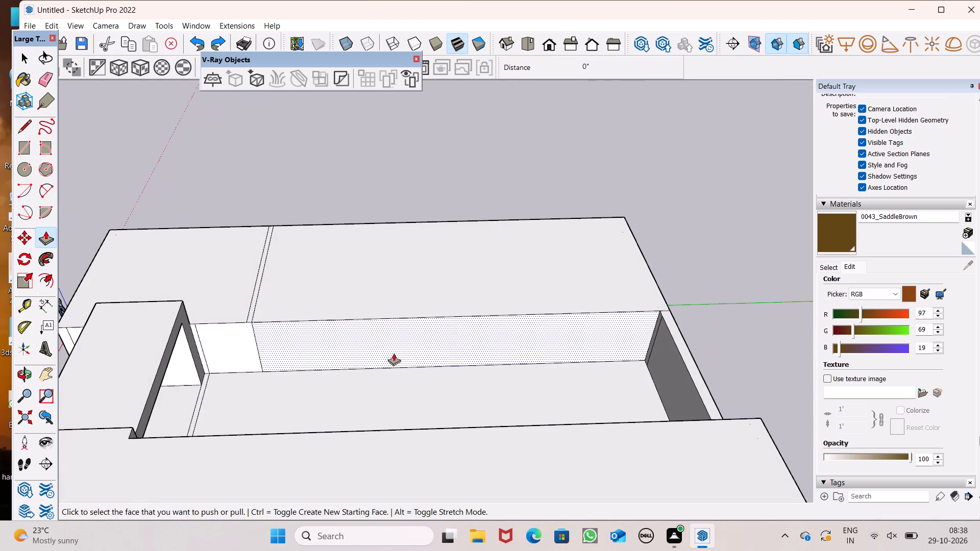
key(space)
Push/Pull the side block's long roof section behind the 6" strip down 7' to the floor line.
scroll(342, 306, down, 6)
middle_drag(462, 327, 0, 315)
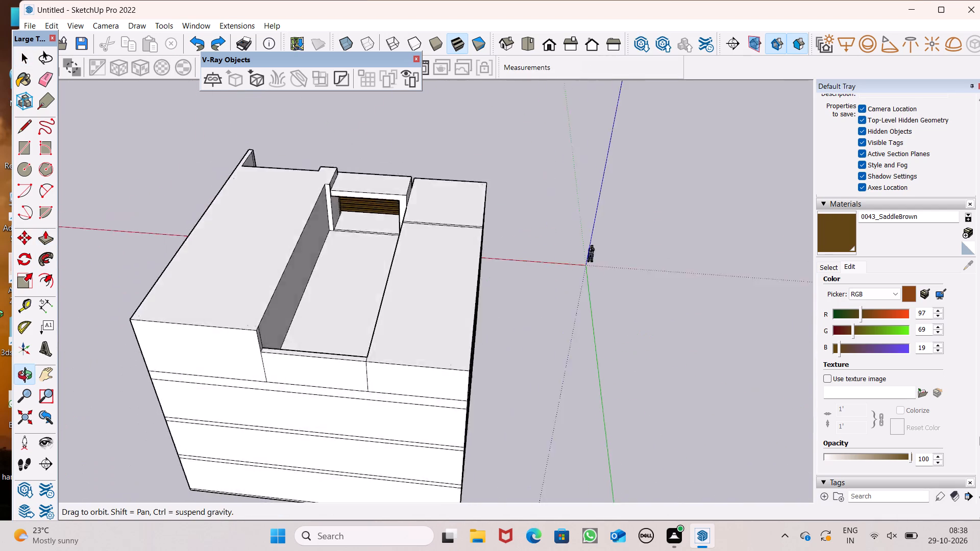
middle_drag(0, 315, 0, 250)
scroll(0, 209, up, 1)
scroll(421, 214, up, 1)
scroll(403, 264, down, 3)
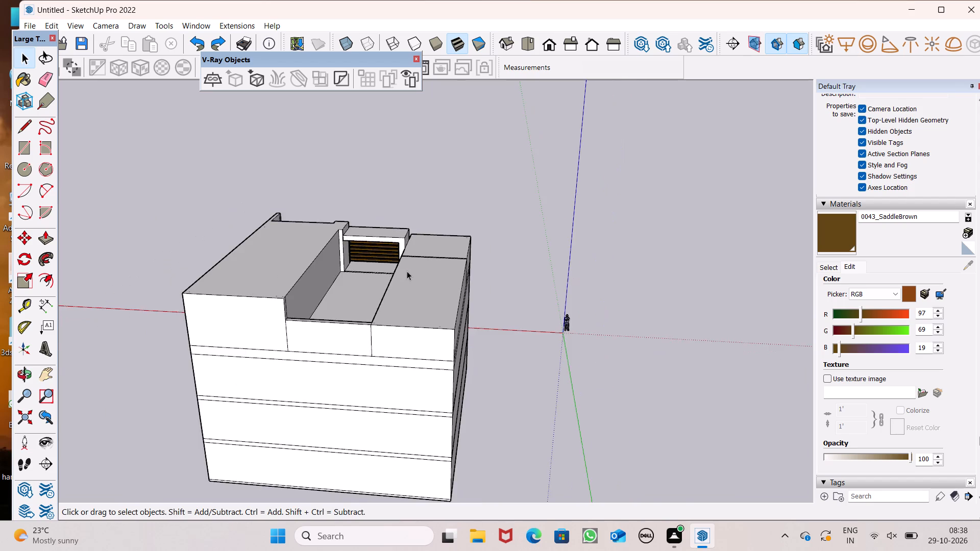
middle_drag(412, 265, 454, 189)
scroll(460, 237, up, 1)
middle_drag(458, 237, 330, 288)
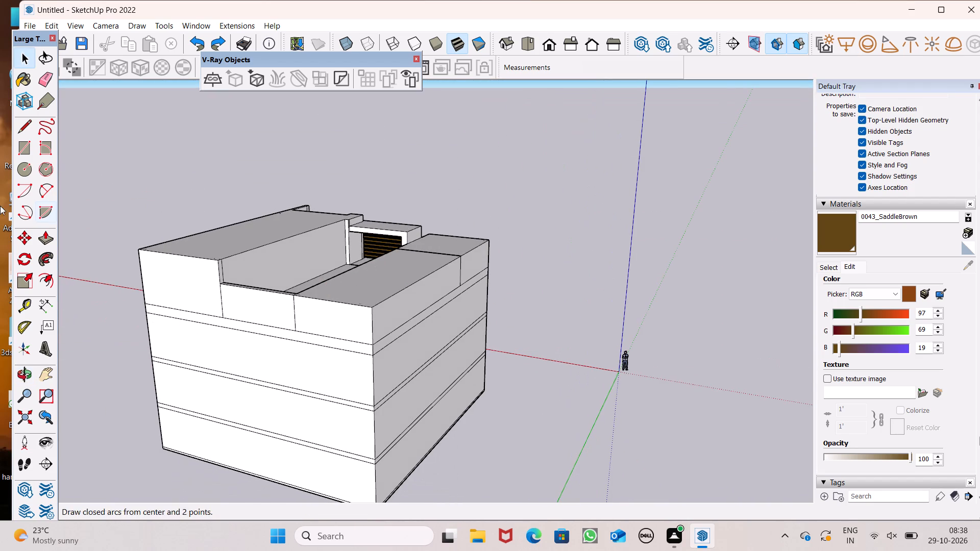
click(39, 237)
middle_drag(190, 282, 245, 271)
scroll(240, 271, up, 1)
scroll(309, 299, up, 4)
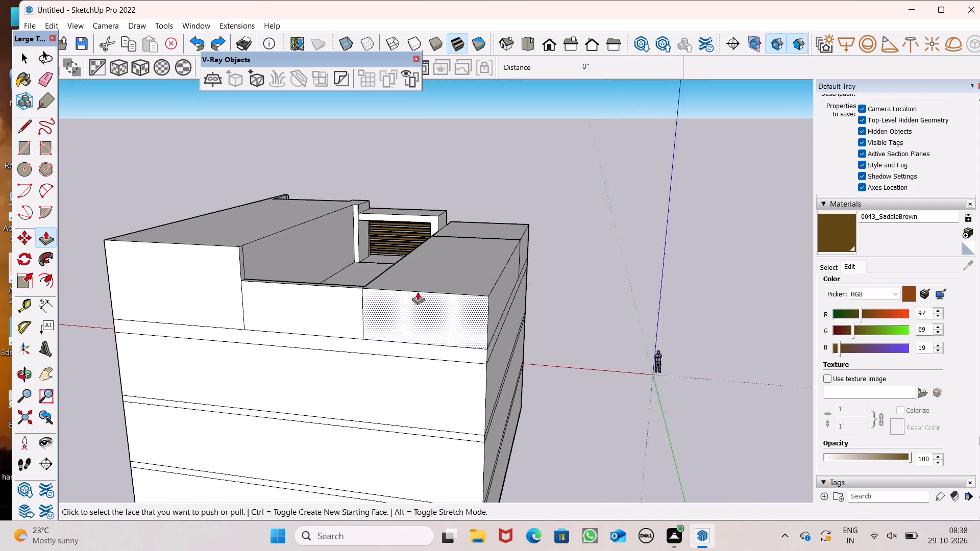
scroll(418, 292, up, 3)
drag(440, 276, 465, 375)
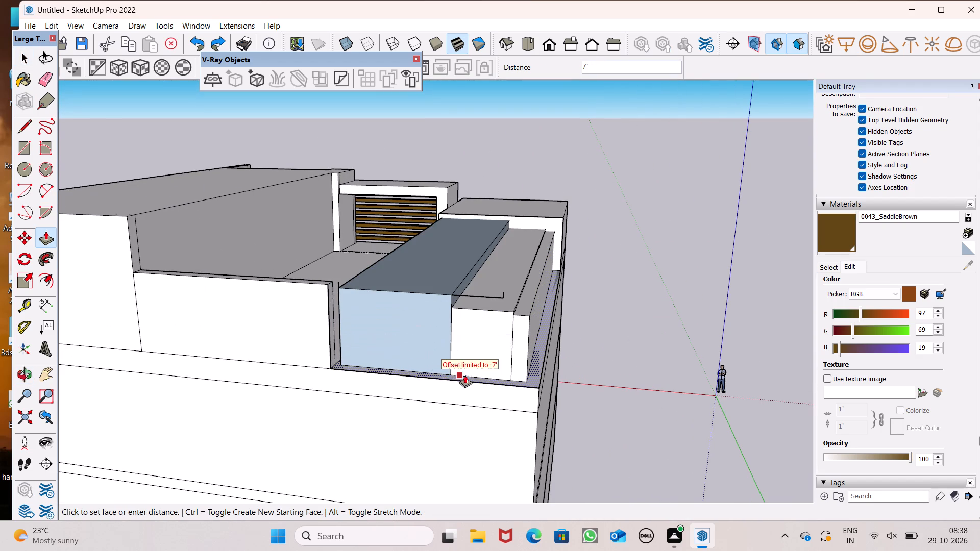
drag(465, 375, 501, 387)
scroll(507, 352, down, 1)
middle_drag(549, 375, 656, 380)
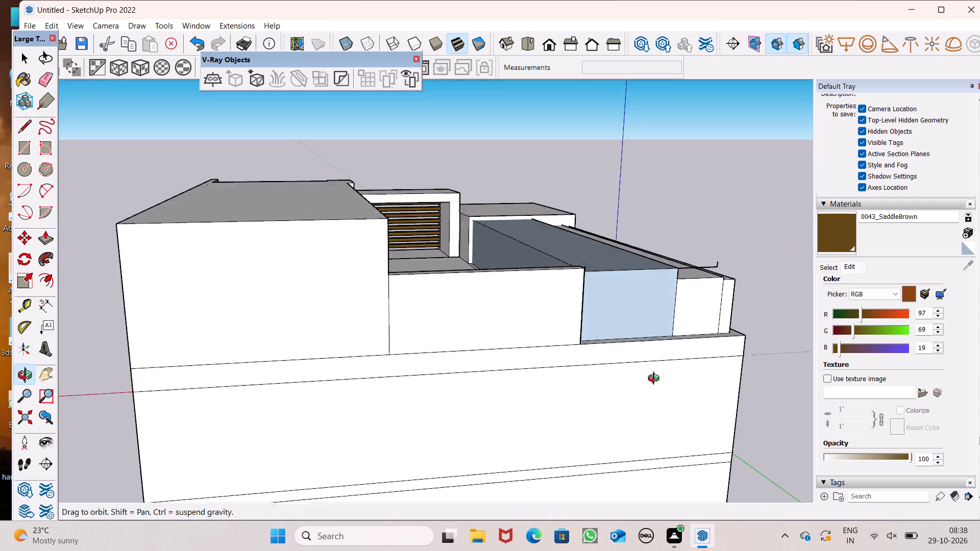
middle_drag(656, 380, 579, 412)
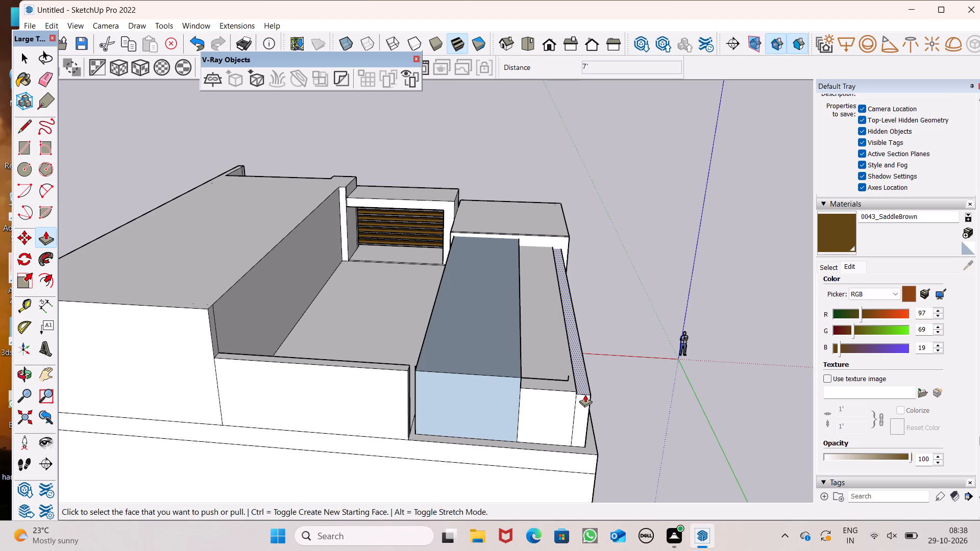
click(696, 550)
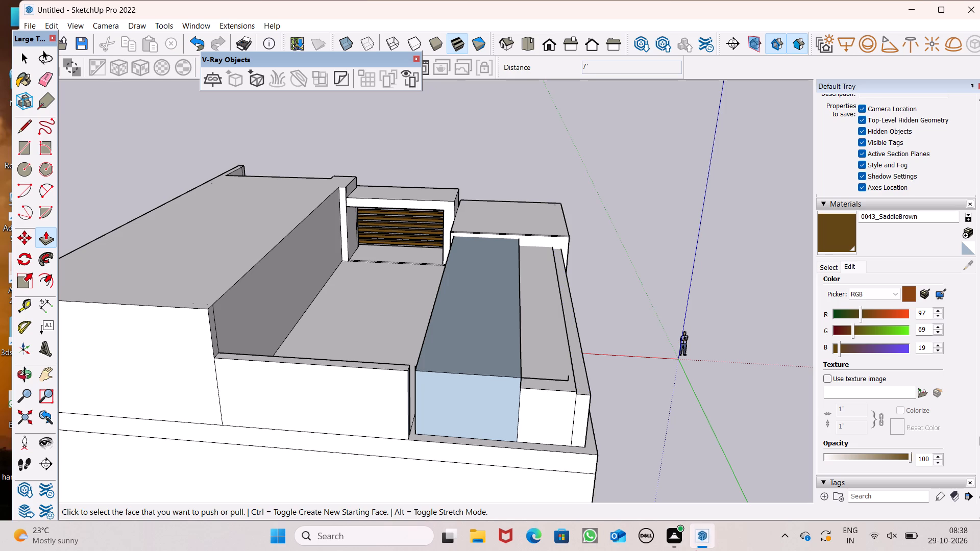
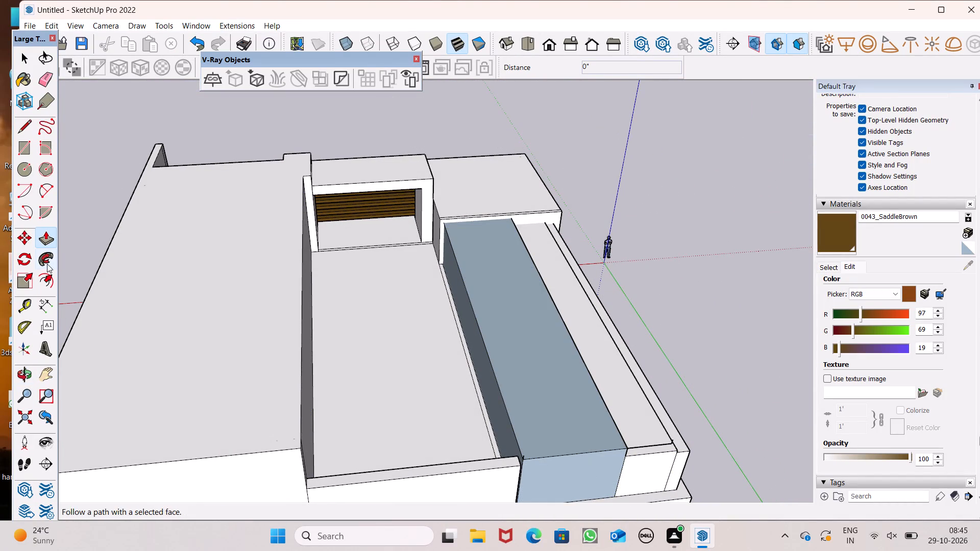
Push/Pull the blue-faced middle roof section of the side block down 6' 6" to the recessed roof level.
middle_drag(508, 341, 576, 310)
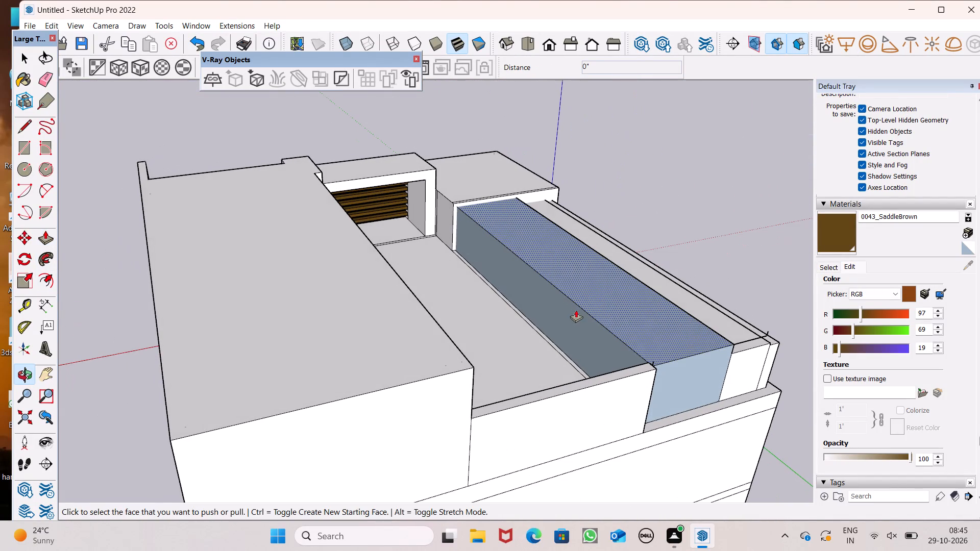
scroll(560, 325, down, 1)
middle_drag(356, 350, 316, 397)
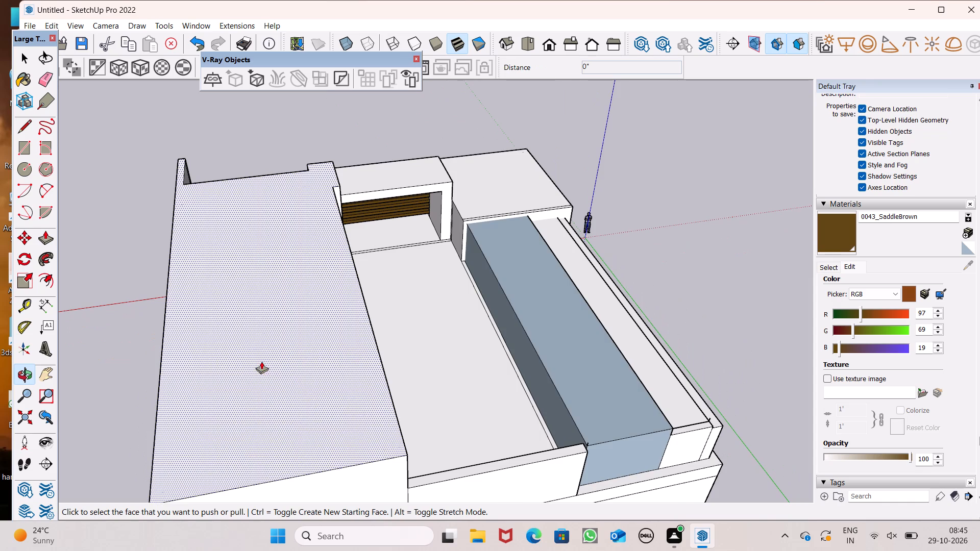
middle_drag(607, 366, 498, 282)
drag(482, 295, 479, 339)
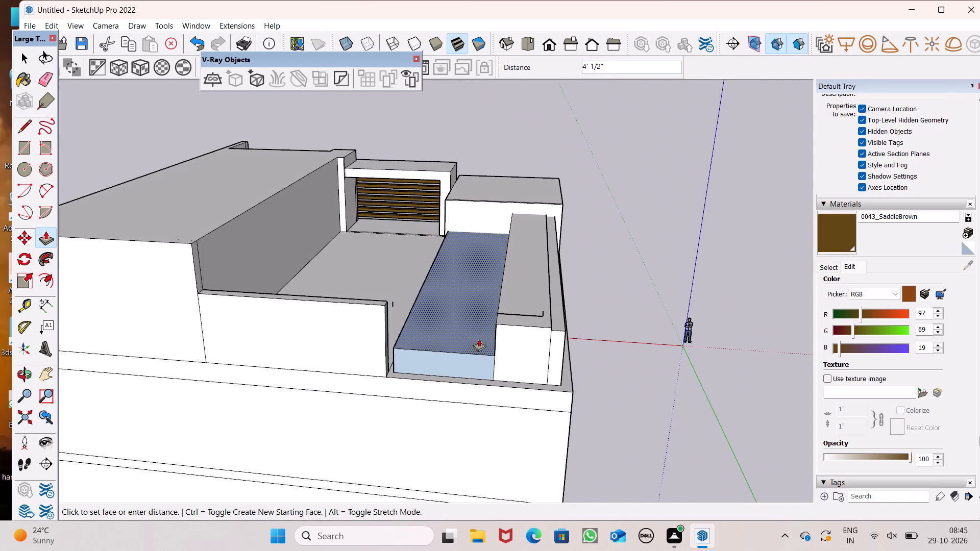
drag(479, 339, 480, 369)
scroll(470, 326, up, 1)
middle_drag(470, 327, 544, 410)
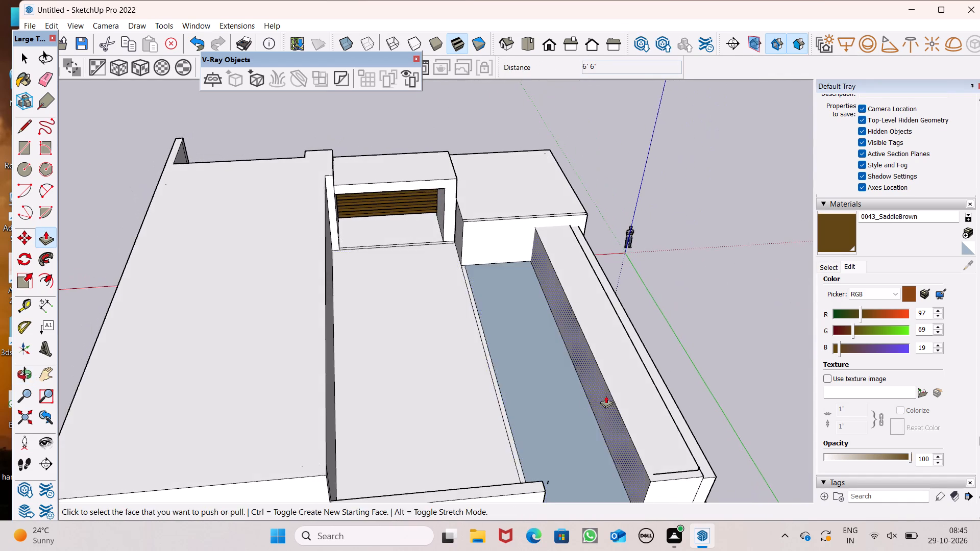
Push/Pull the side block's two remaining raised roof strips toward the outer edge down to the recessed roof level.
middle_drag(601, 396, 527, 307)
drag(539, 302, 491, 355)
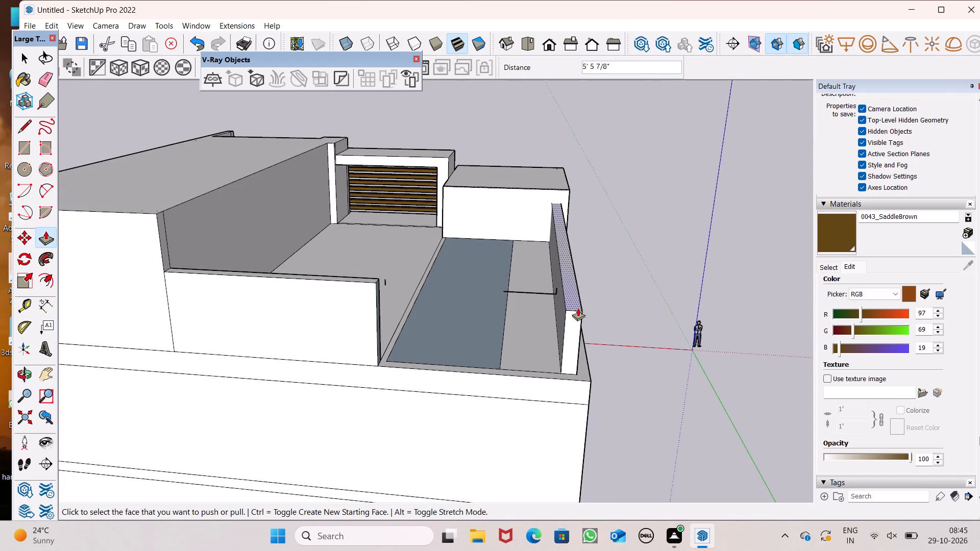
drag(577, 308, 467, 330)
scroll(468, 311, up, 1)
middle_drag(468, 312, 462, 375)
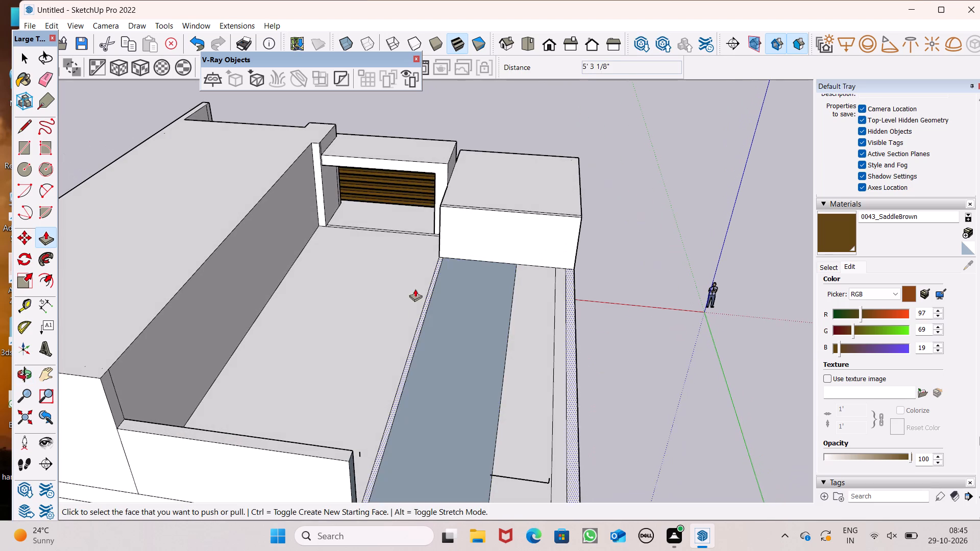
Erase the long edges around the blue roof strip and the short L-shaped edge left on the lowered roof.
click(44, 82)
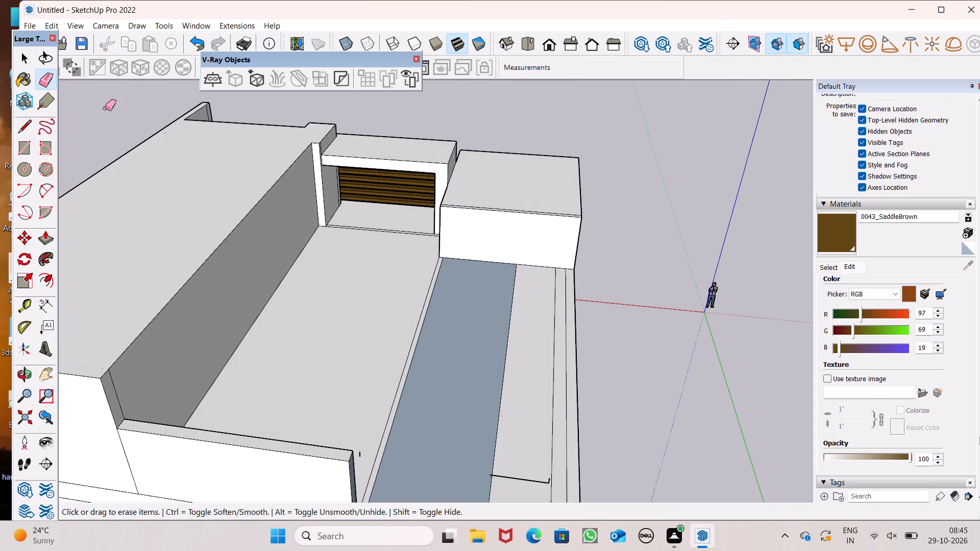
scroll(288, 182, down, 3)
drag(372, 303, 461, 329)
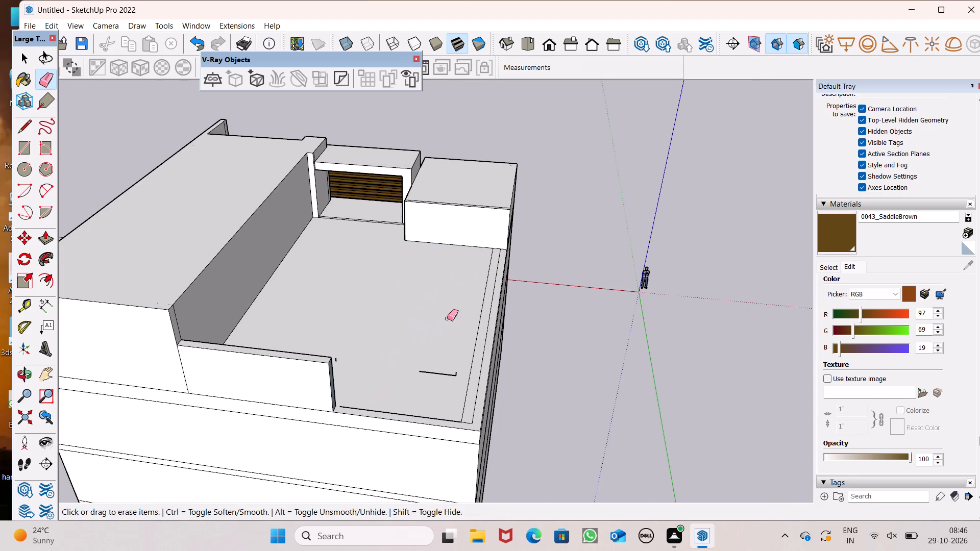
middle_click(448, 362)
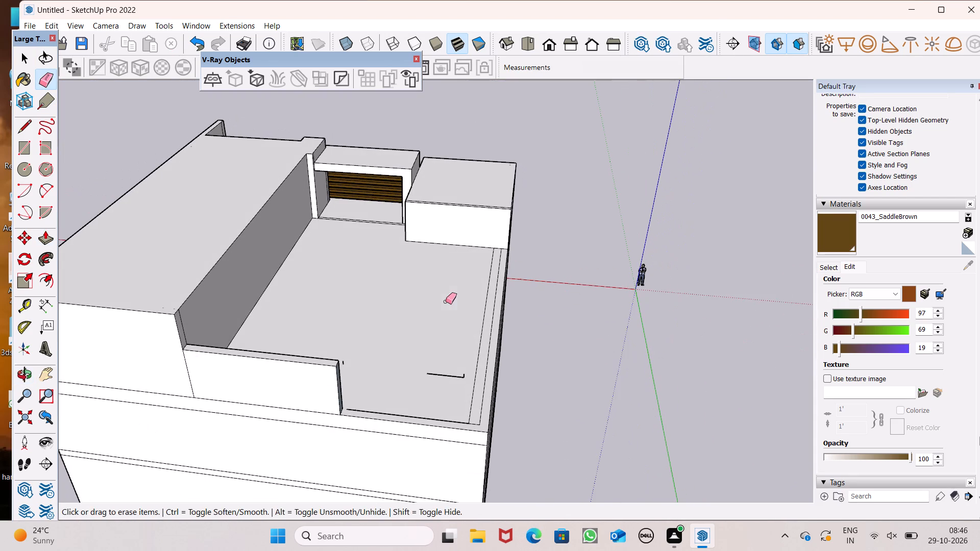
drag(468, 381, 459, 374)
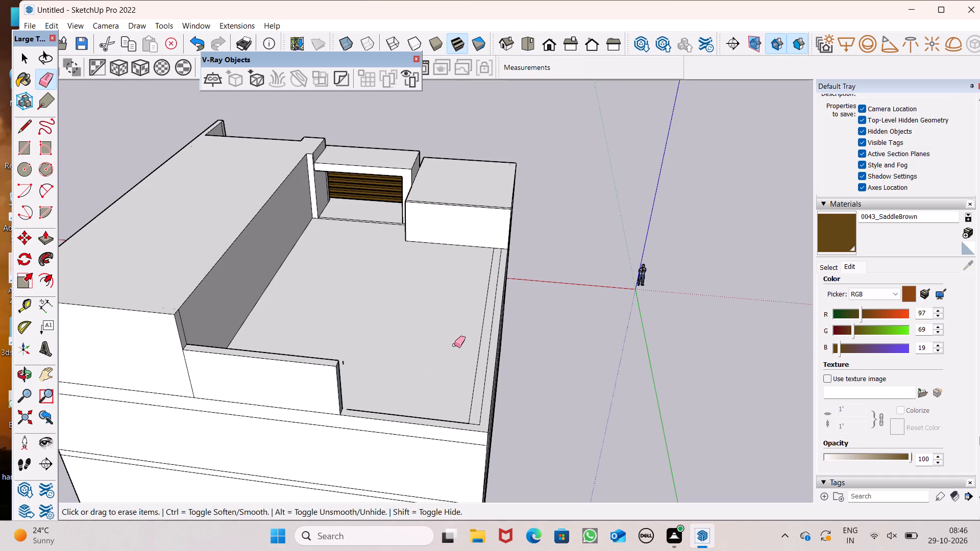
Erase the stray short edge beside the low parapet's end and the leftover line running from there to the outer narrow strip.
middle_drag(448, 365, 376, 360)
scroll(236, 355, up, 7)
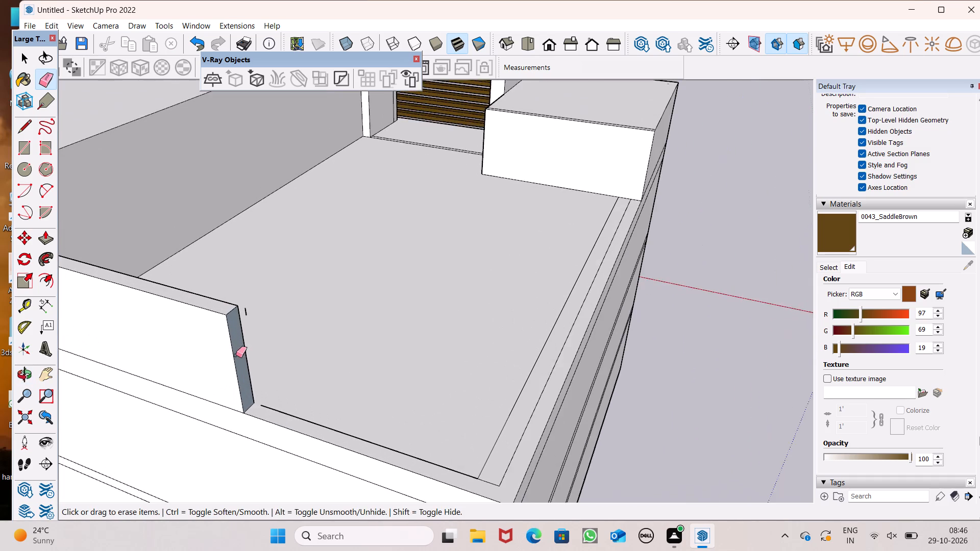
scroll(243, 347, up, 7)
click(249, 275)
scroll(304, 208, down, 4)
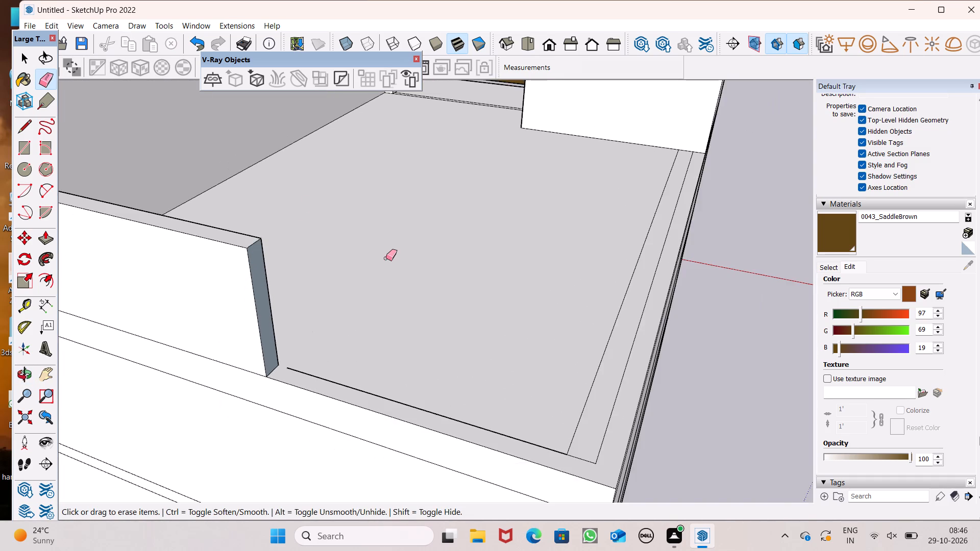
middle_drag(381, 264, 272, 235)
scroll(199, 296, up, 5)
drag(180, 303, 184, 287)
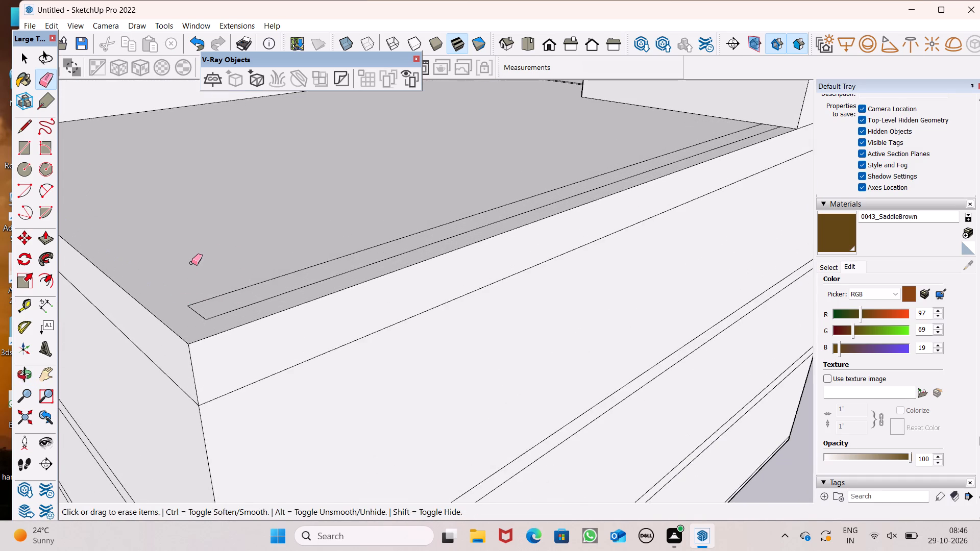
Paint the low parapet's blue end face white with Color M00 from the Colors collection.
scroll(219, 229, down, 4)
middle_drag(274, 258, 192, 335)
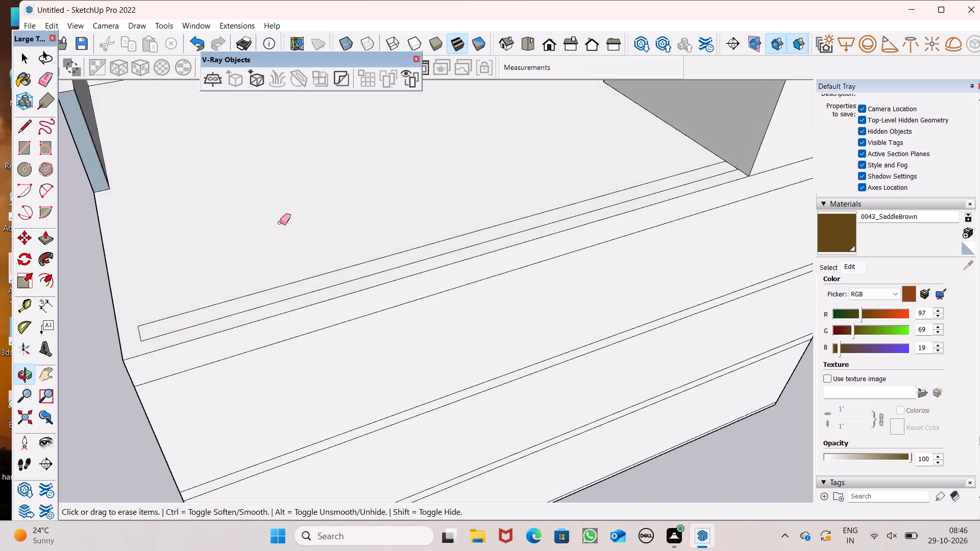
scroll(280, 222, down, 5)
scroll(185, 161, up, 6)
scroll(129, 113, up, 1)
middle_drag(125, 111, 113, 49)
scroll(113, 49, up, 1)
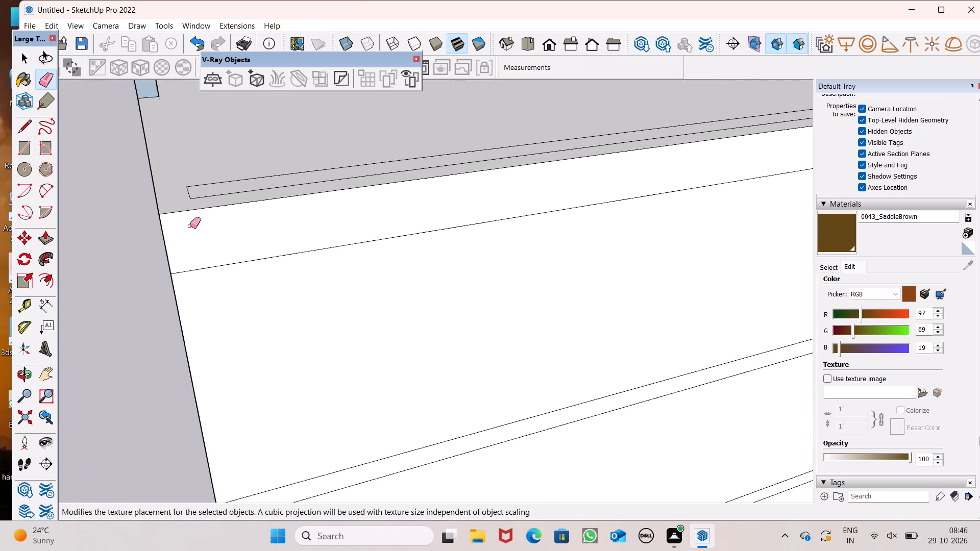
scroll(191, 228, down, 7)
scroll(116, 119, up, 4)
scroll(218, 300, down, 6)
scroll(154, 103, up, 7)
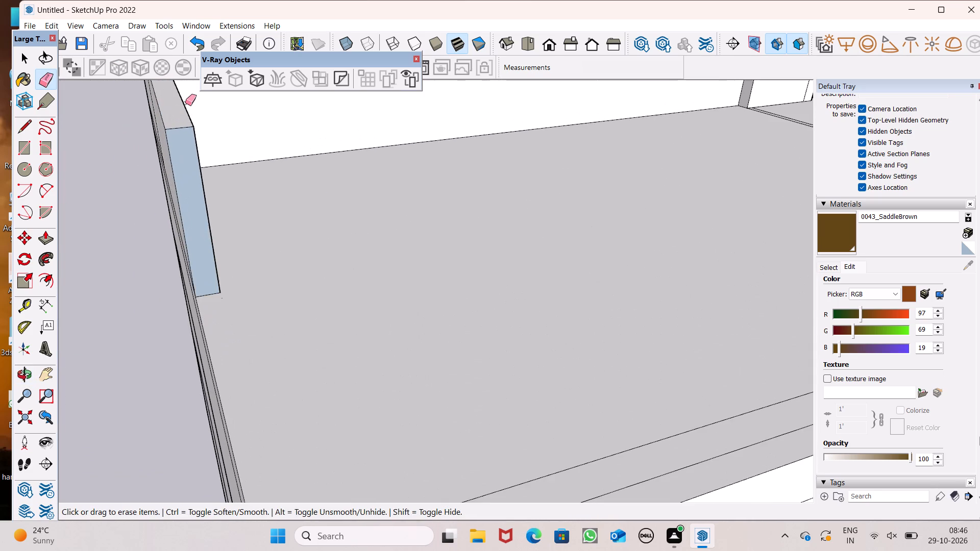
middle_drag(185, 103, 185, 81)
scroll(185, 81, up, 8)
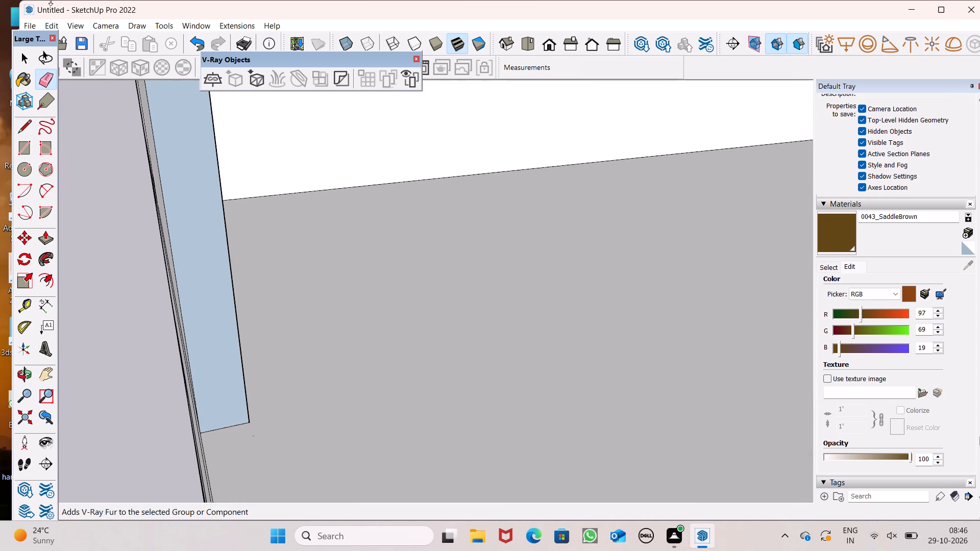
click(836, 270)
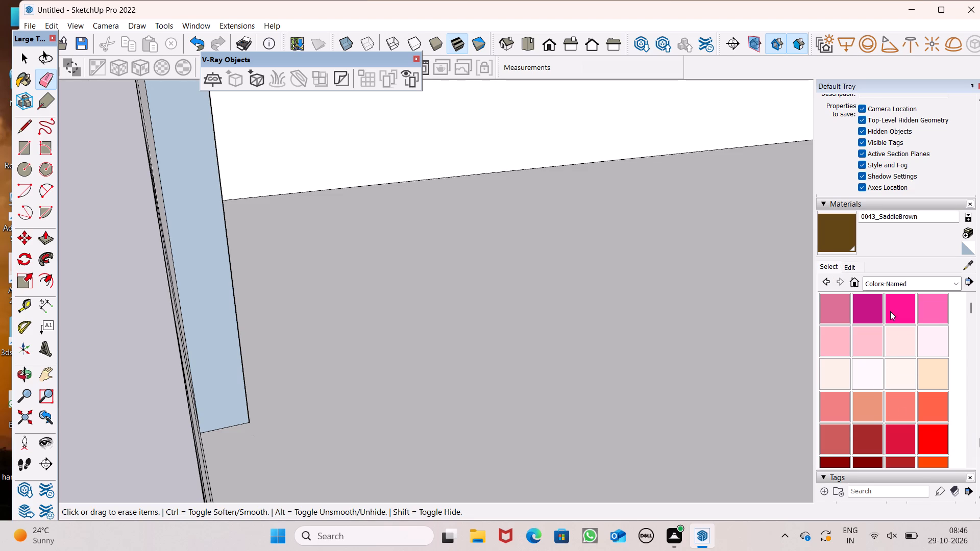
click(904, 286)
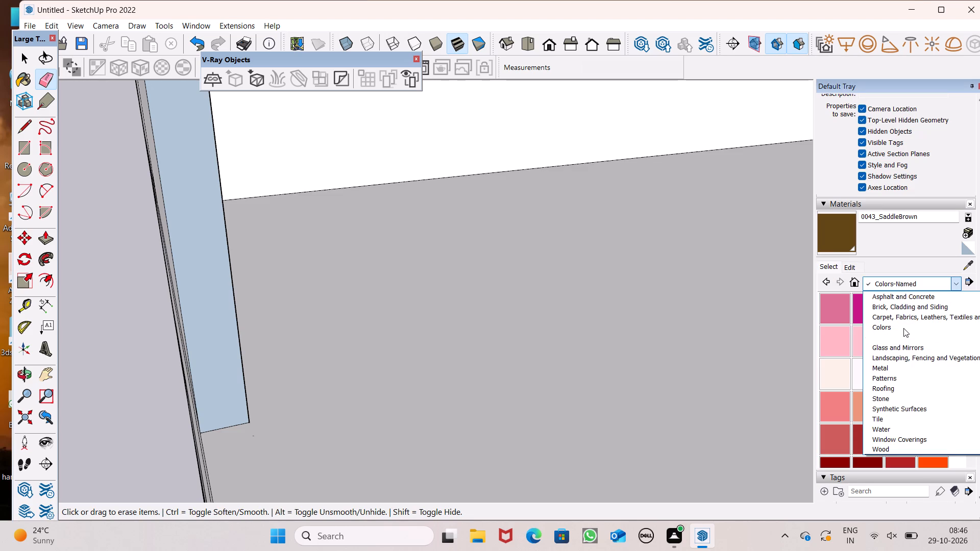
click(903, 328)
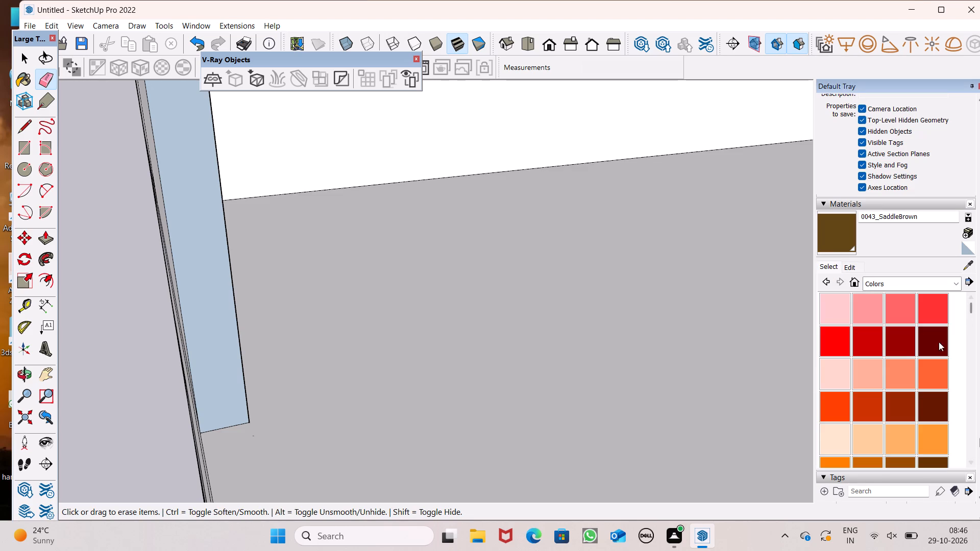
scroll(883, 374, down, 12)
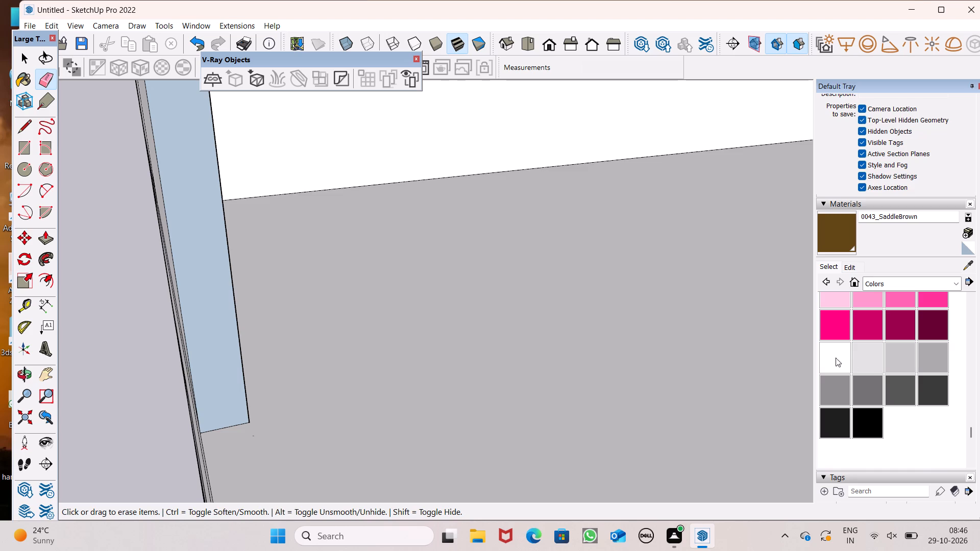
click(831, 357)
click(197, 298)
Examine the lowered roof, the slat screen and the glazed facades from several angles.
scroll(292, 310, down, 3)
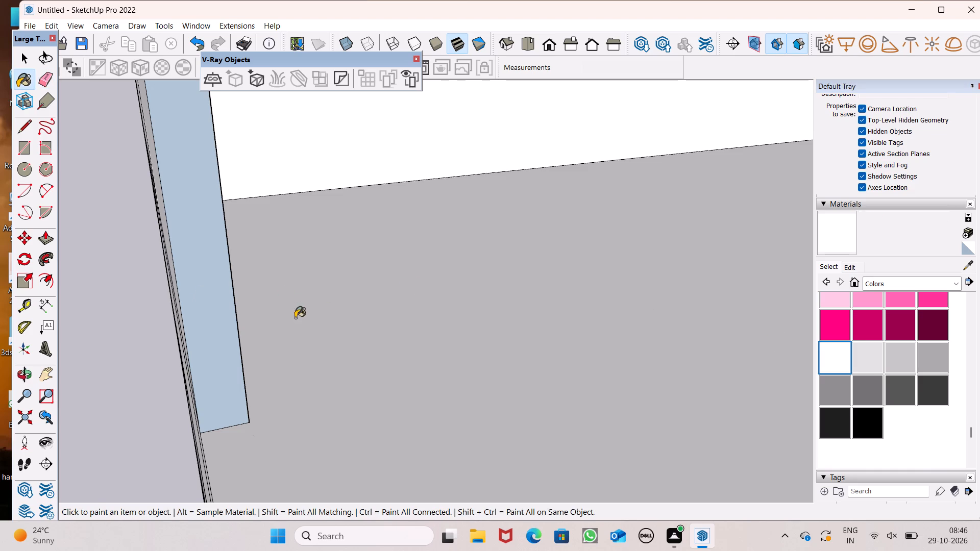
scroll(292, 314, down, 4)
middle_drag(373, 343, 153, 352)
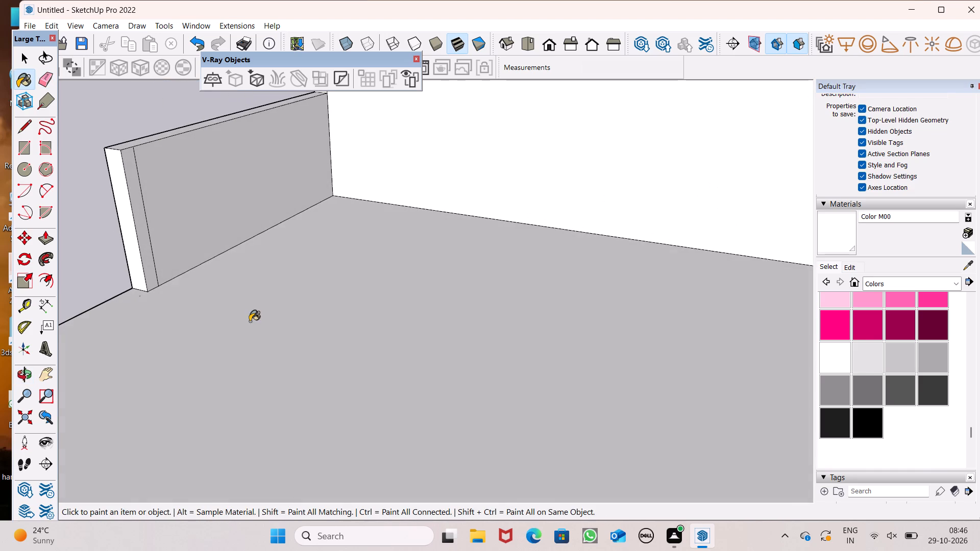
scroll(400, 316, down, 5)
middle_drag(455, 328, 186, 209)
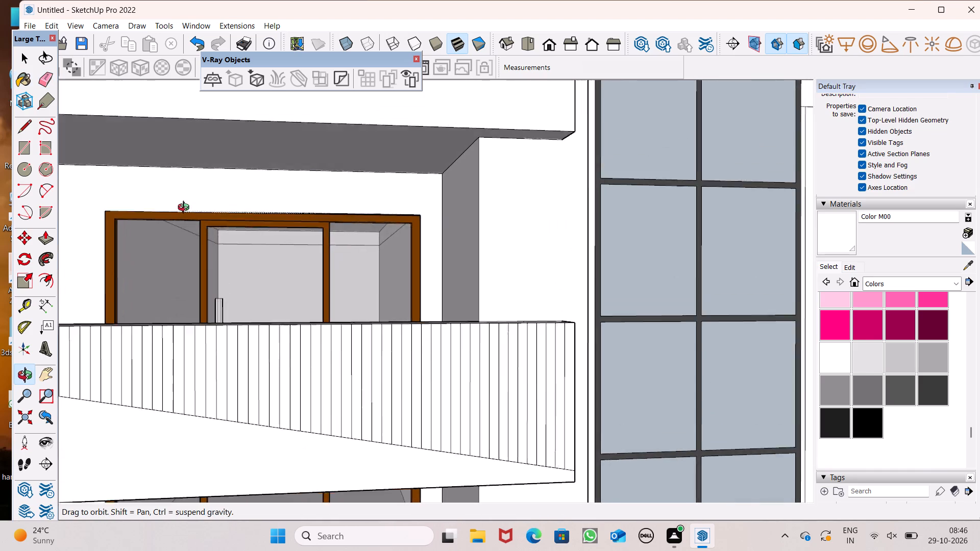
middle_drag(186, 209, 252, 262)
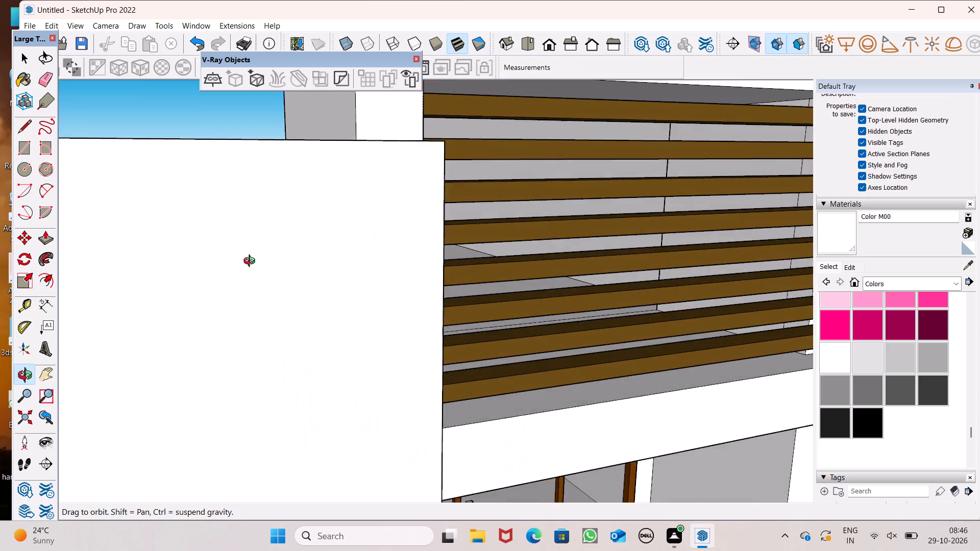
middle_drag(252, 262, 303, 210)
scroll(303, 210, up, 1)
scroll(264, 196, down, 5)
middle_drag(286, 219, 150, 228)
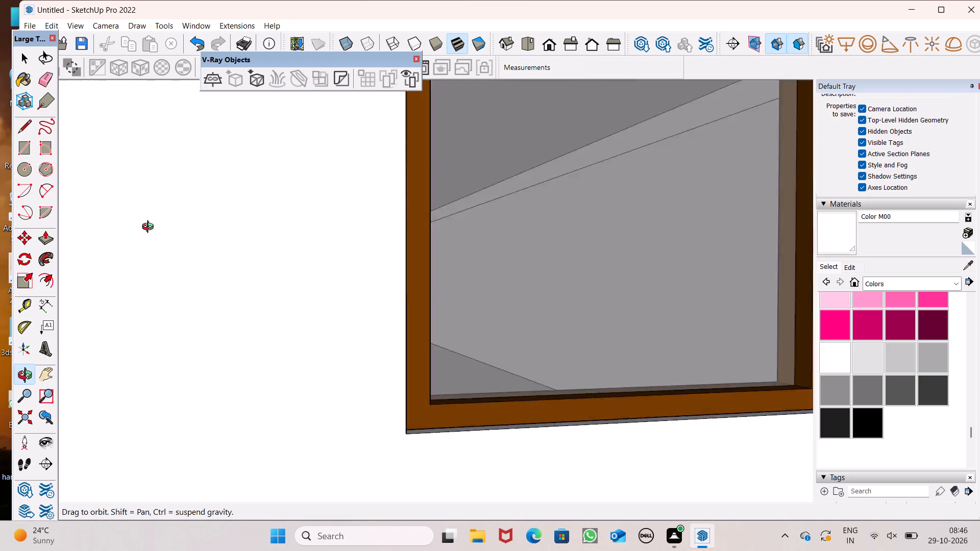
middle_drag(150, 228, 222, 299)
scroll(282, 230, down, 15)
middle_drag(345, 242, 236, 169)
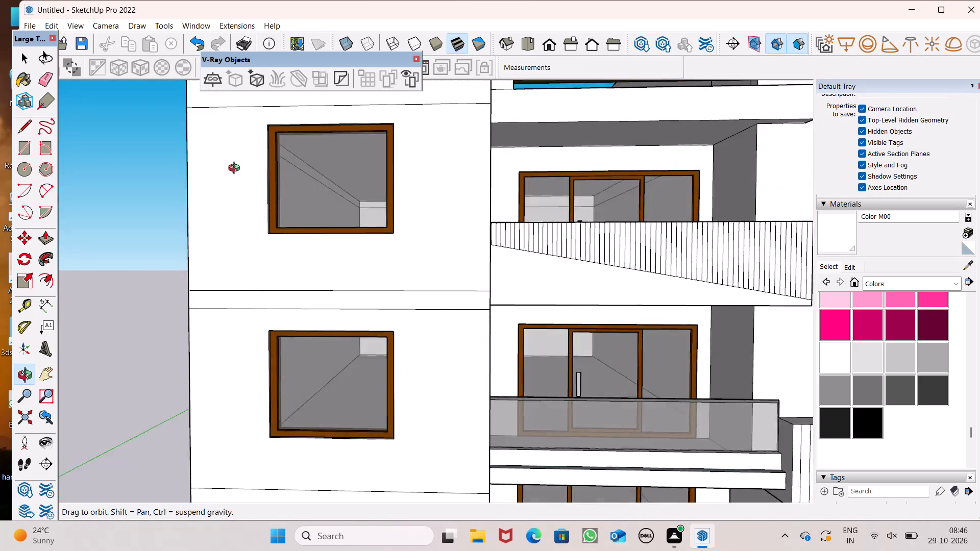
middle_drag(236, 169, 620, 395)
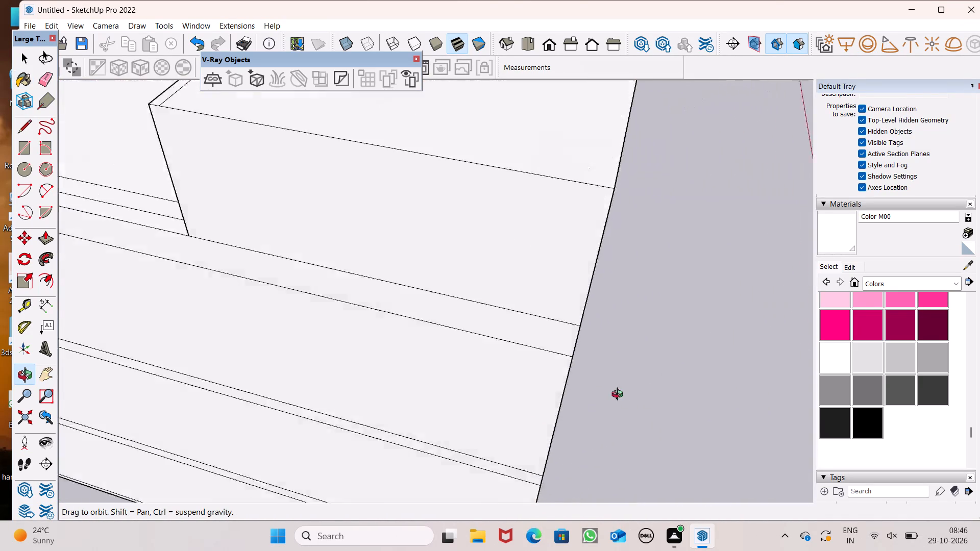
middle_drag(620, 395, 655, 387)
scroll(625, 309, down, 6)
scroll(550, 316, down, 6)
middle_drag(457, 323, 752, 324)
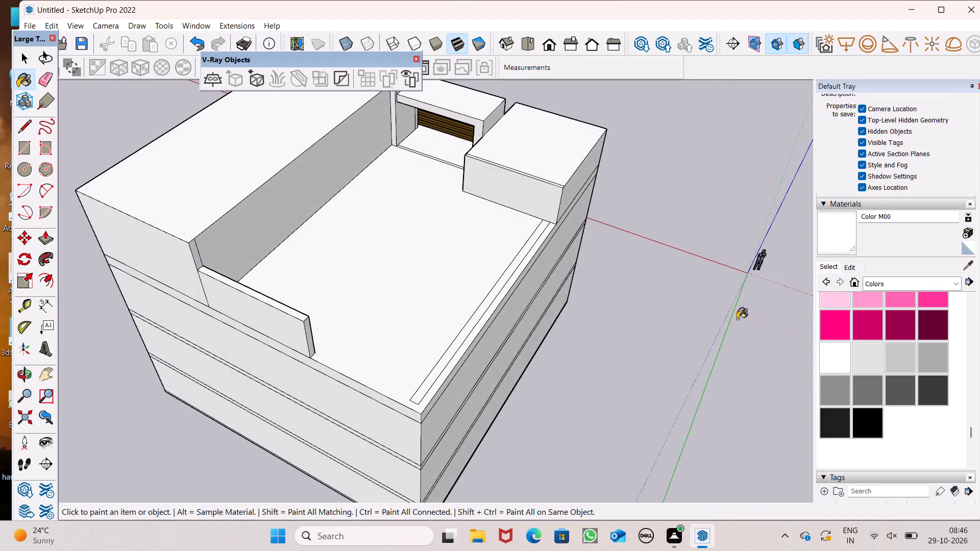
middle_drag(484, 321, 519, 294)
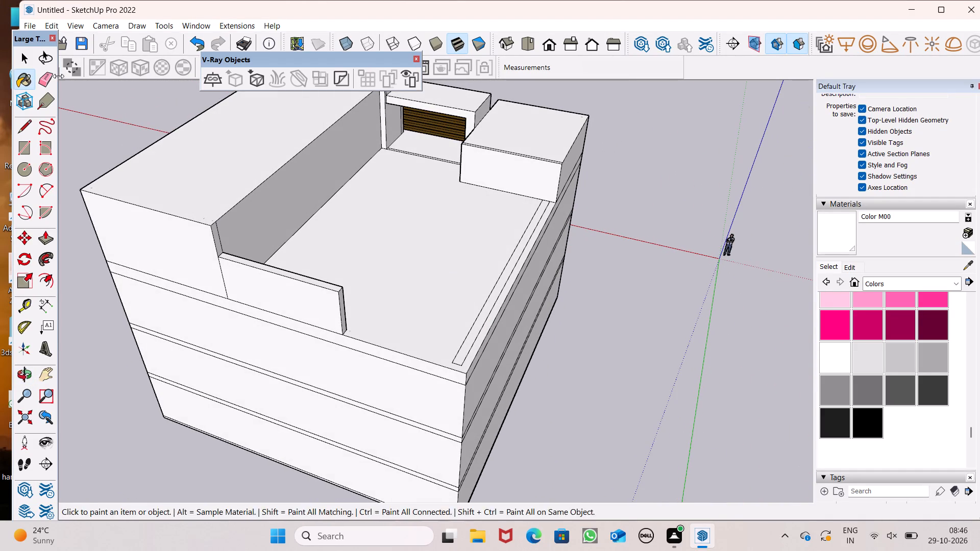
Erase the outline of the narrow strip along the lowered roof's outer edge.
click(52, 81)
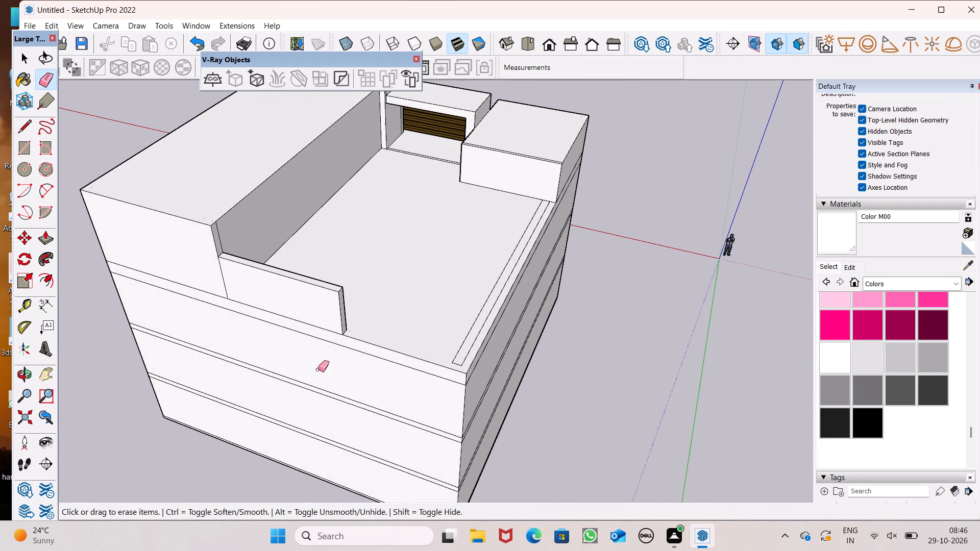
scroll(438, 248, down, 2)
middle_drag(437, 344, 496, 377)
scroll(506, 373, up, 9)
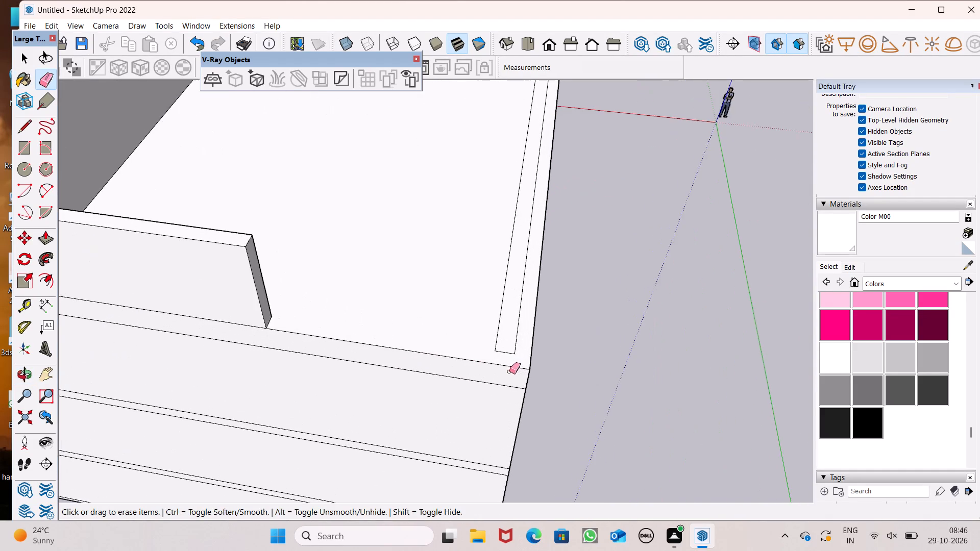
scroll(508, 350, up, 7)
drag(498, 357, 516, 335)
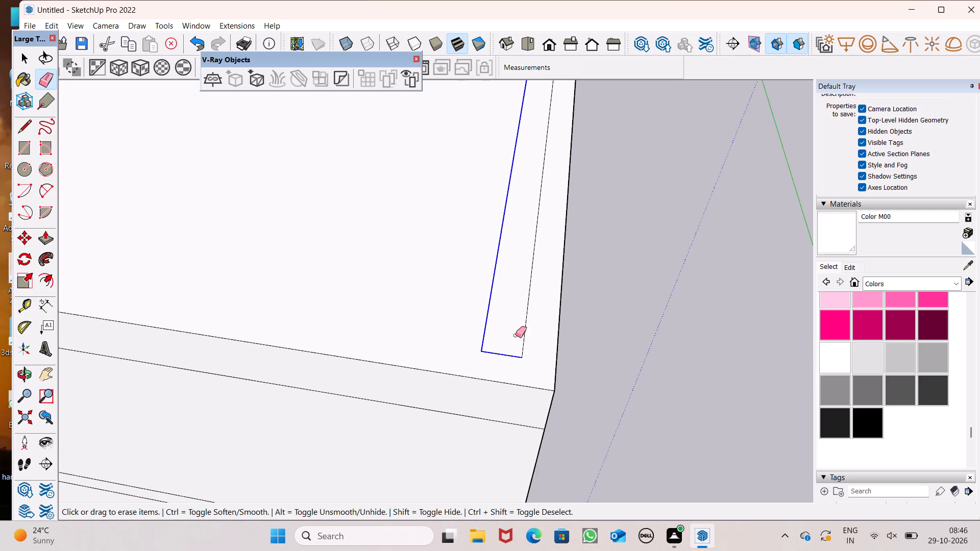
drag(516, 335, 533, 344)
scroll(493, 326, down, 13)
middle_drag(466, 337, 444, 341)
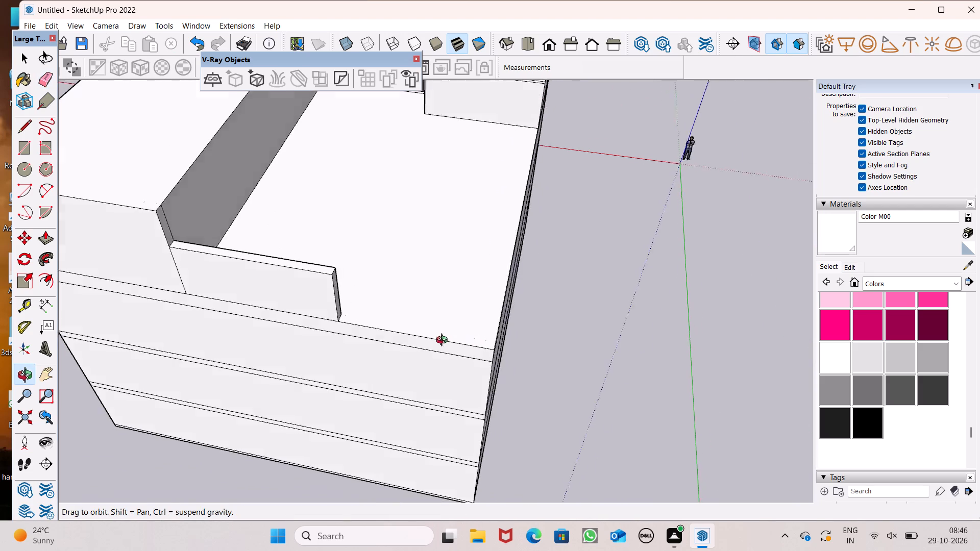
middle_drag(444, 341, 400, 366)
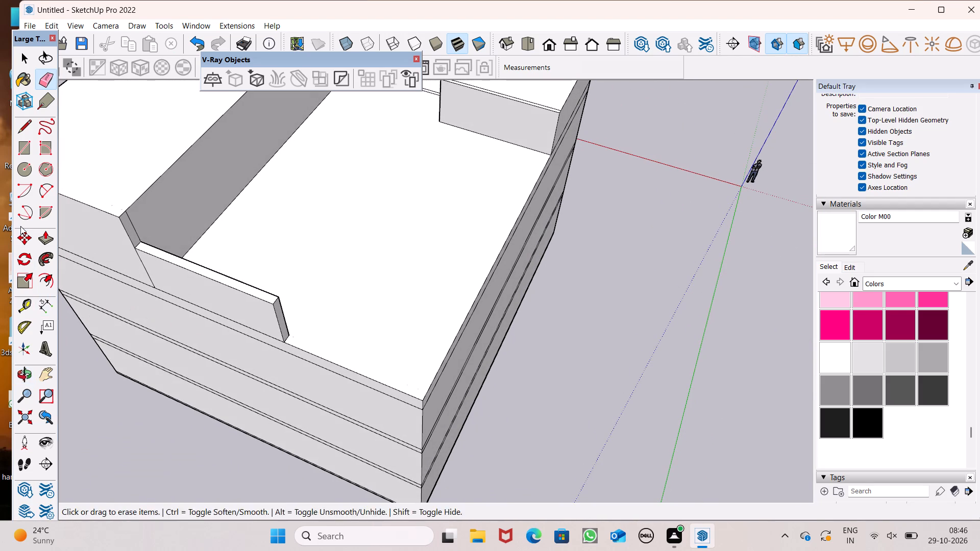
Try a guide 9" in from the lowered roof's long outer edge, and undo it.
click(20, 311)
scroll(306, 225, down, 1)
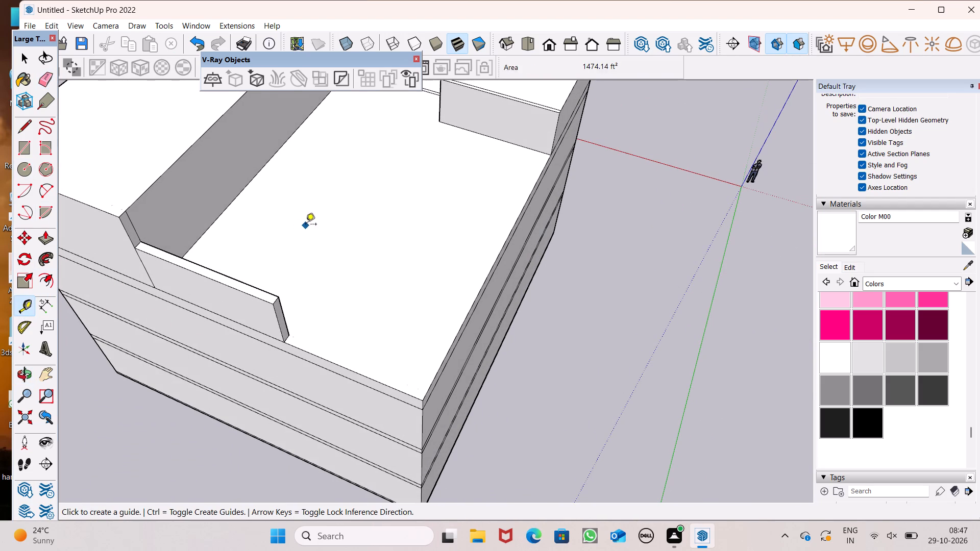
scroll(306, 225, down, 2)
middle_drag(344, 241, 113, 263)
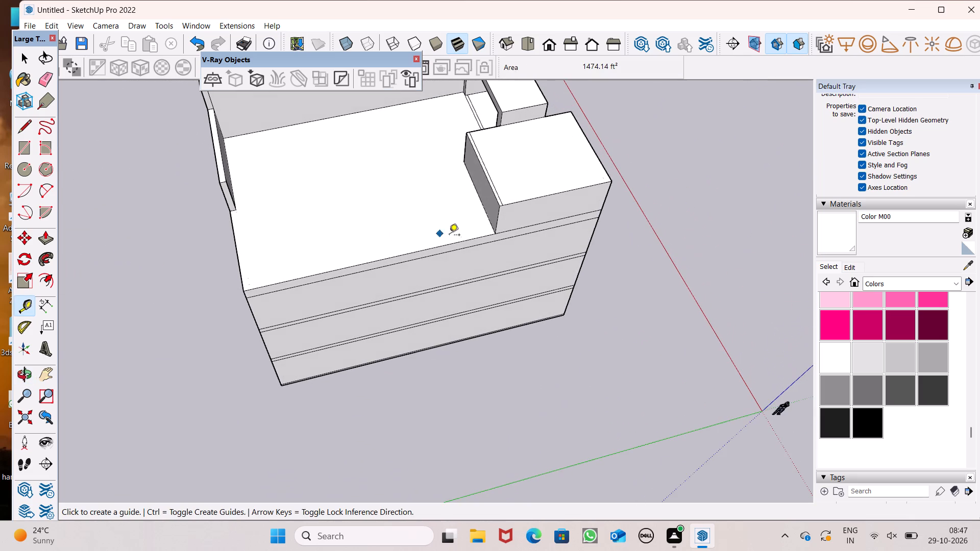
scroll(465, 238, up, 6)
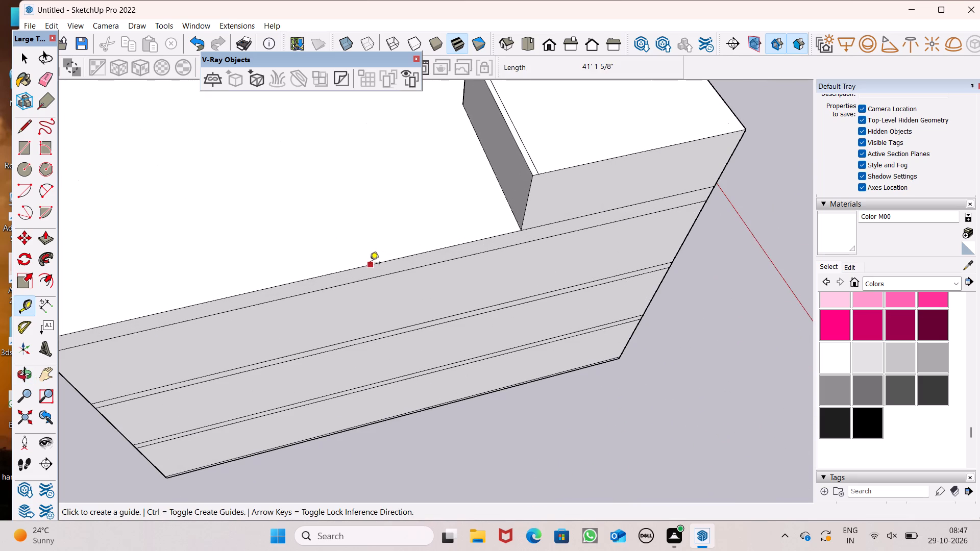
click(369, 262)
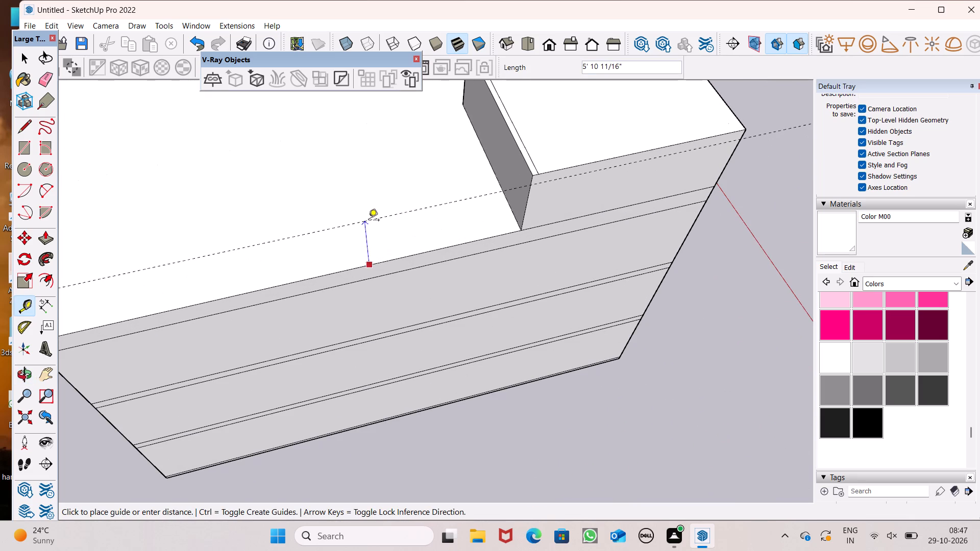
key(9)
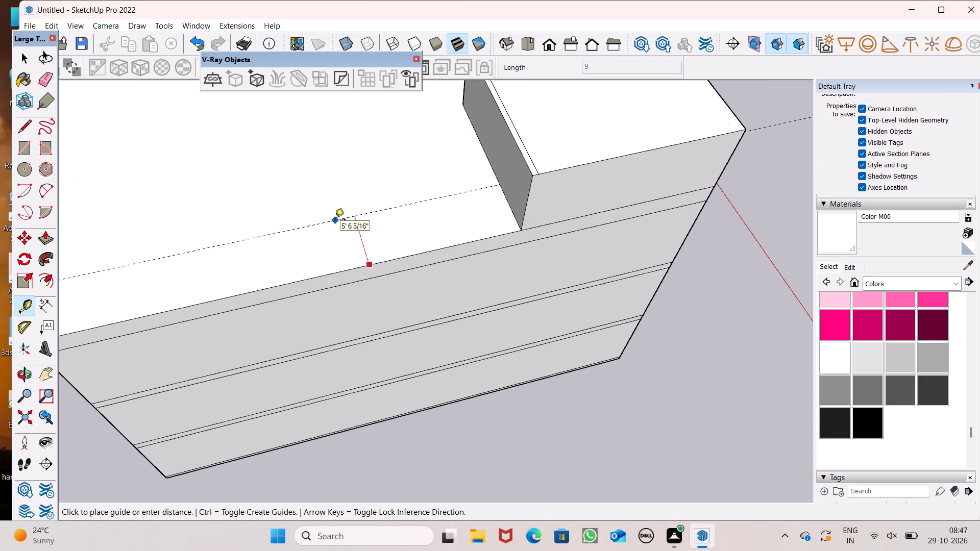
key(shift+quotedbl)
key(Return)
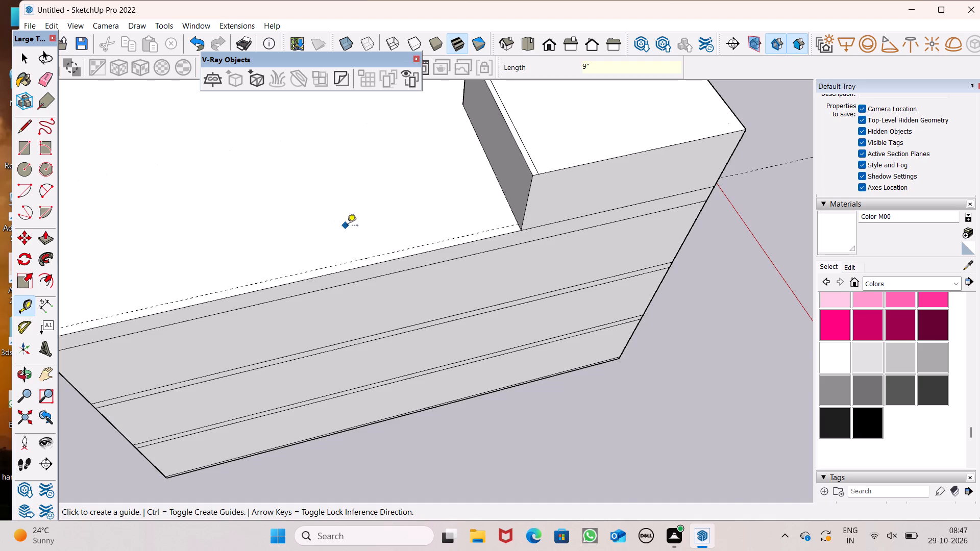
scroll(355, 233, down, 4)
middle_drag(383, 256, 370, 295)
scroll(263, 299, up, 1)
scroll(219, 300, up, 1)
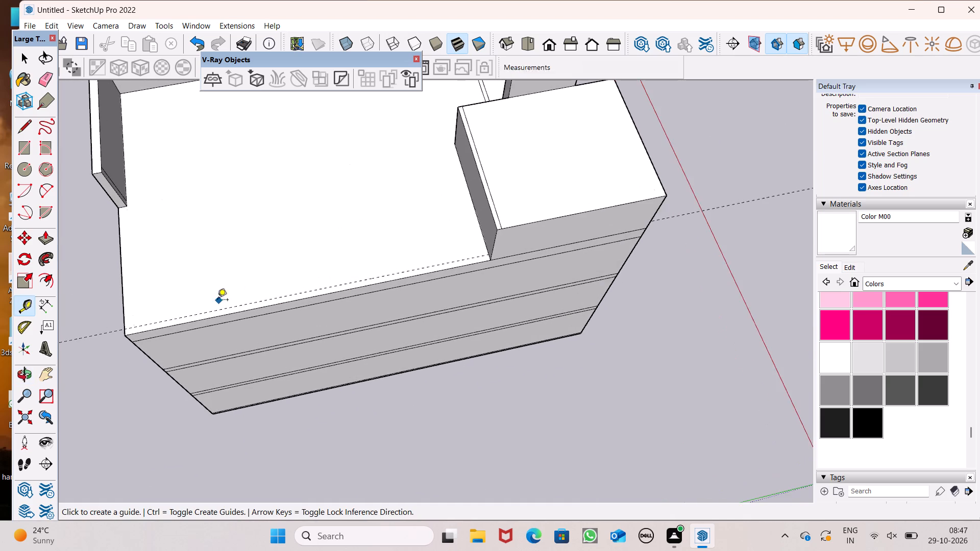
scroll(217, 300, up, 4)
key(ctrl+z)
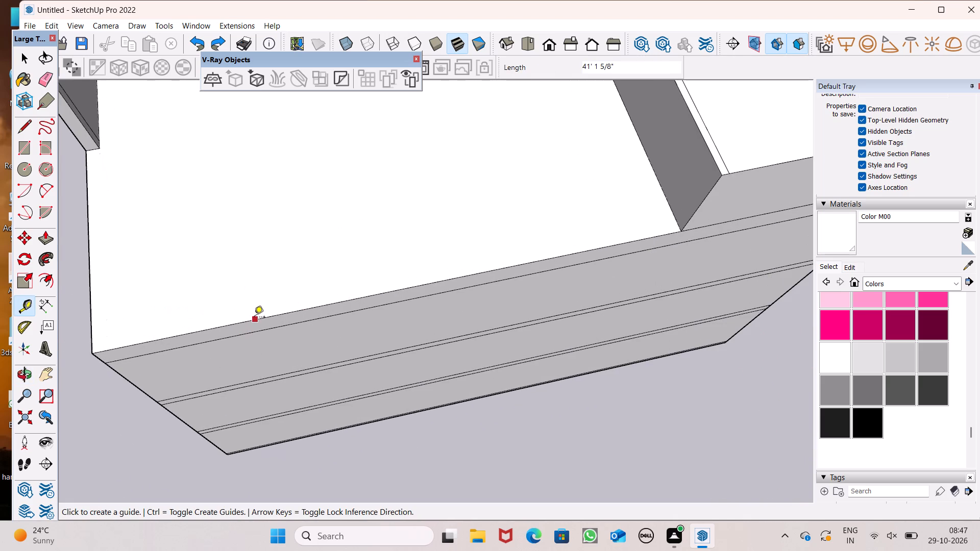
Place a guide 1' in from the lowered roof's long outer edge.
click(255, 320)
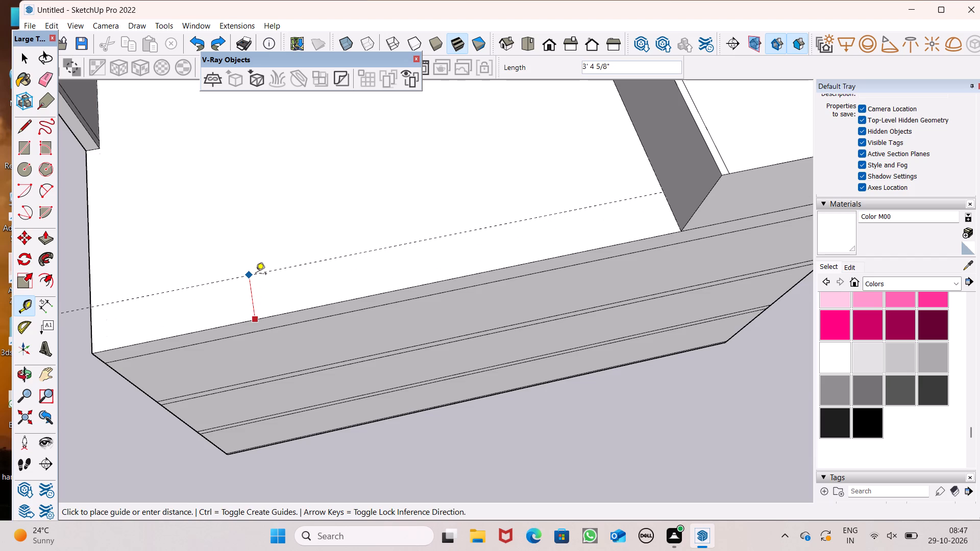
text(1')
key(Return)
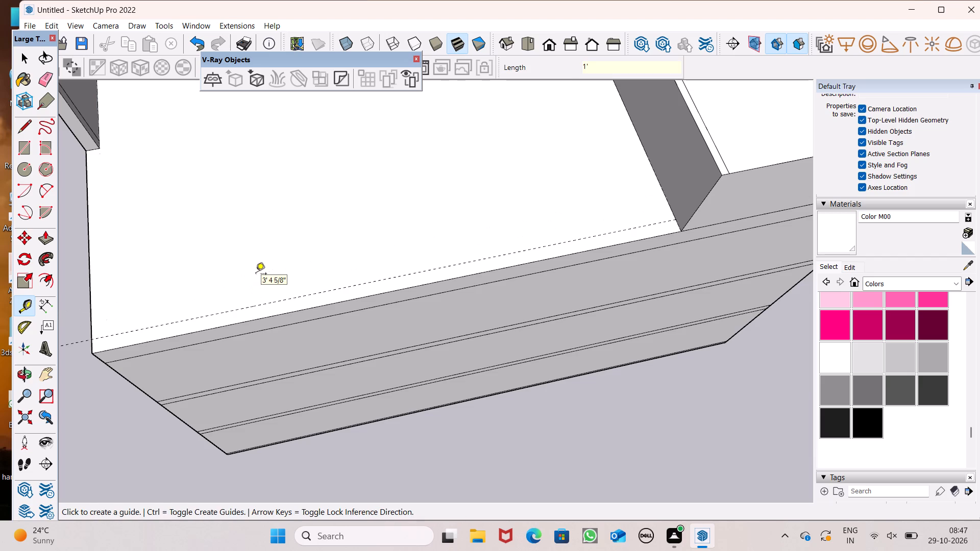
key(space)
Draw an edge about 41' long on the guide, from the roof's open side to the raised box's wall.
scroll(437, 318, down, 2)
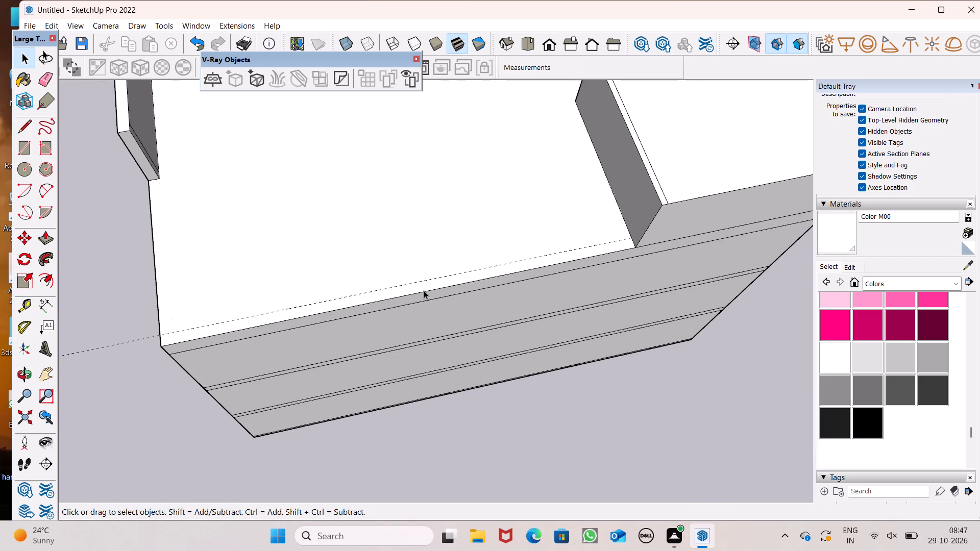
click(21, 129)
scroll(179, 342, up, 2)
scroll(177, 343, down, 1)
scroll(174, 343, up, 1)
click(158, 333)
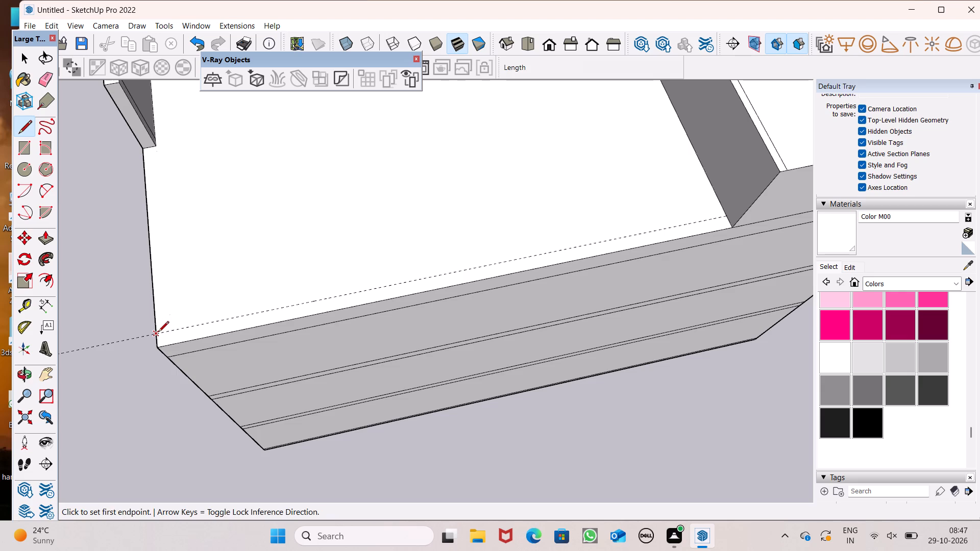
click(725, 217)
scroll(0, 232, down, 2)
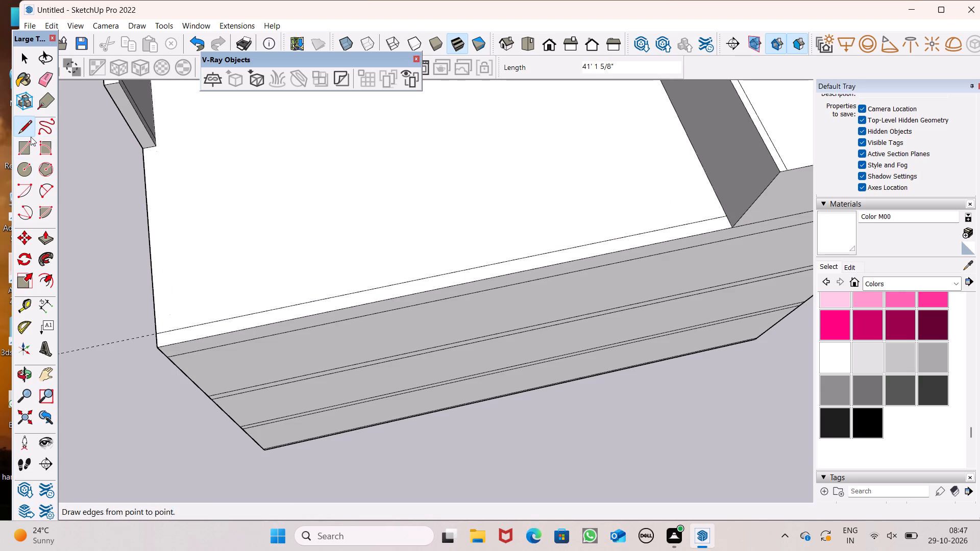
Erase the leftover guide and the thin stray line near the end of the low parapet's inner face.
click(40, 82)
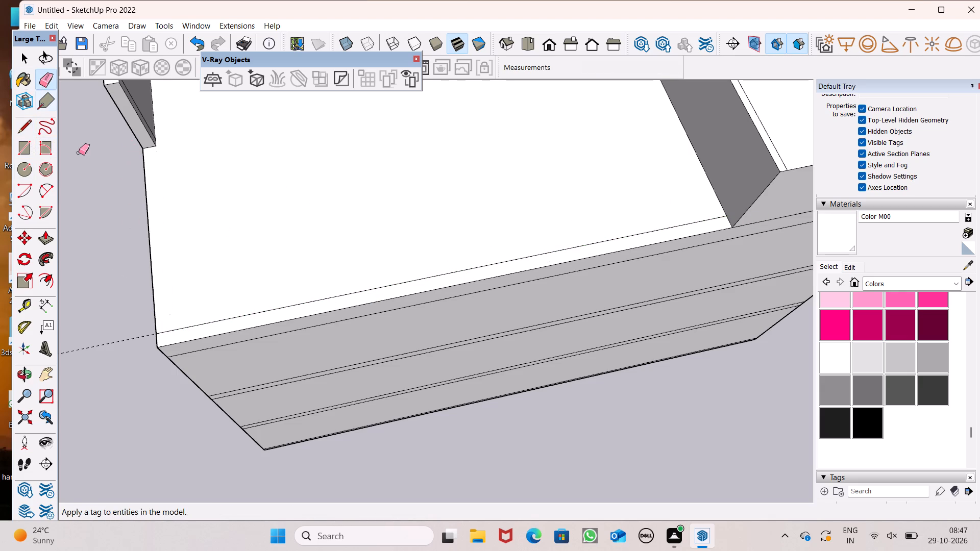
drag(101, 317, 109, 346)
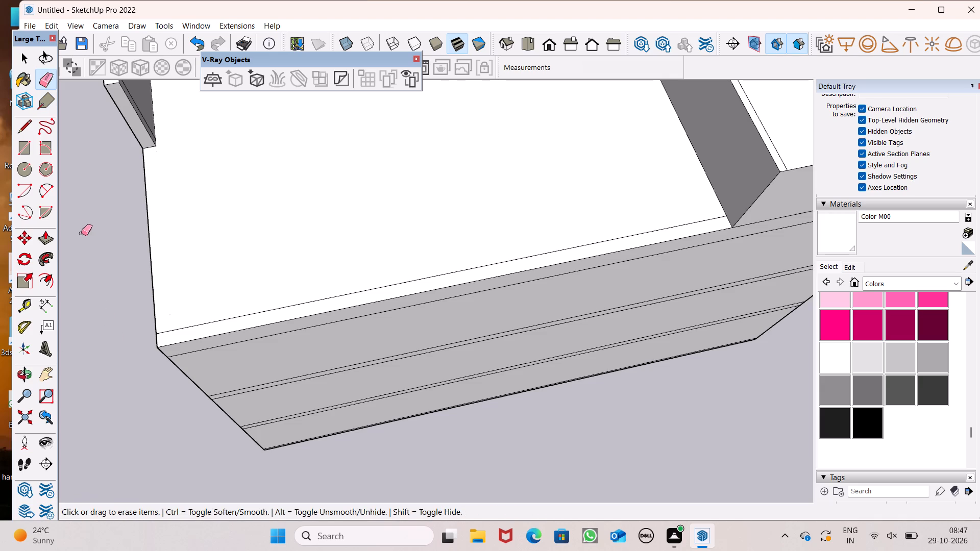
scroll(133, 283, down, 5)
scroll(126, 164, up, 8)
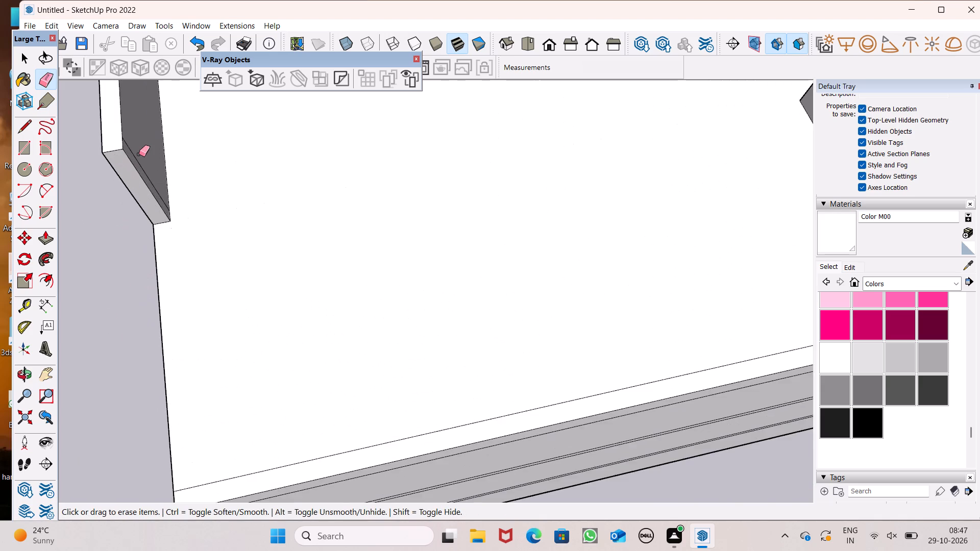
scroll(139, 154, up, 7)
drag(131, 164, 139, 152)
scroll(148, 148, down, 13)
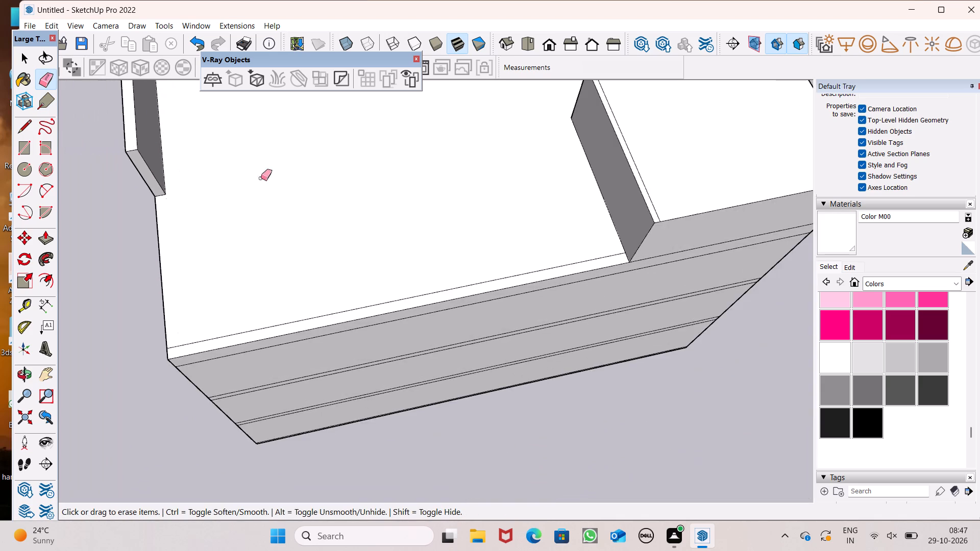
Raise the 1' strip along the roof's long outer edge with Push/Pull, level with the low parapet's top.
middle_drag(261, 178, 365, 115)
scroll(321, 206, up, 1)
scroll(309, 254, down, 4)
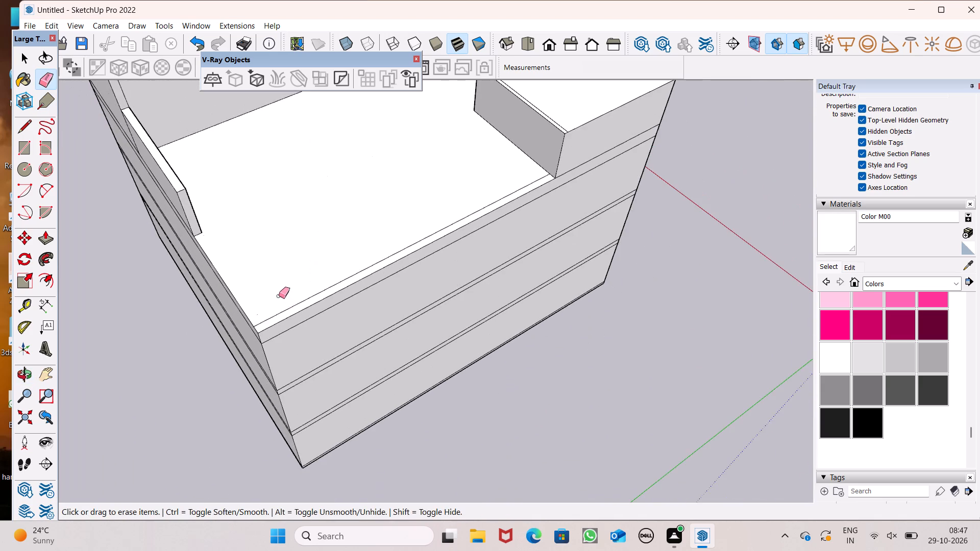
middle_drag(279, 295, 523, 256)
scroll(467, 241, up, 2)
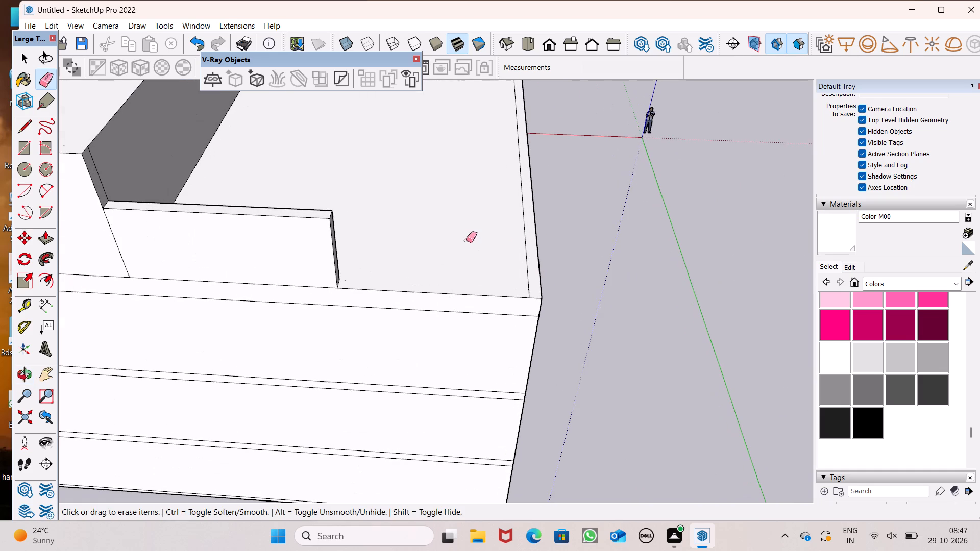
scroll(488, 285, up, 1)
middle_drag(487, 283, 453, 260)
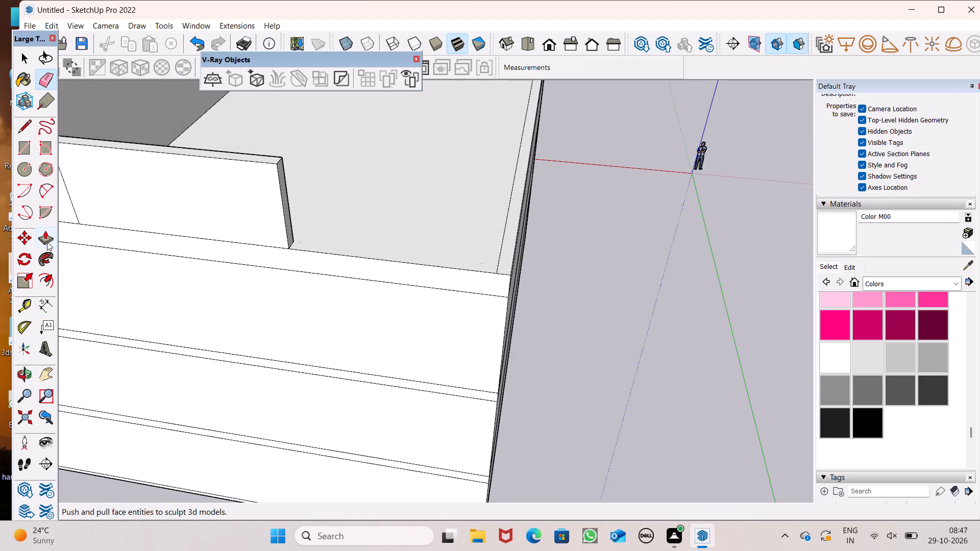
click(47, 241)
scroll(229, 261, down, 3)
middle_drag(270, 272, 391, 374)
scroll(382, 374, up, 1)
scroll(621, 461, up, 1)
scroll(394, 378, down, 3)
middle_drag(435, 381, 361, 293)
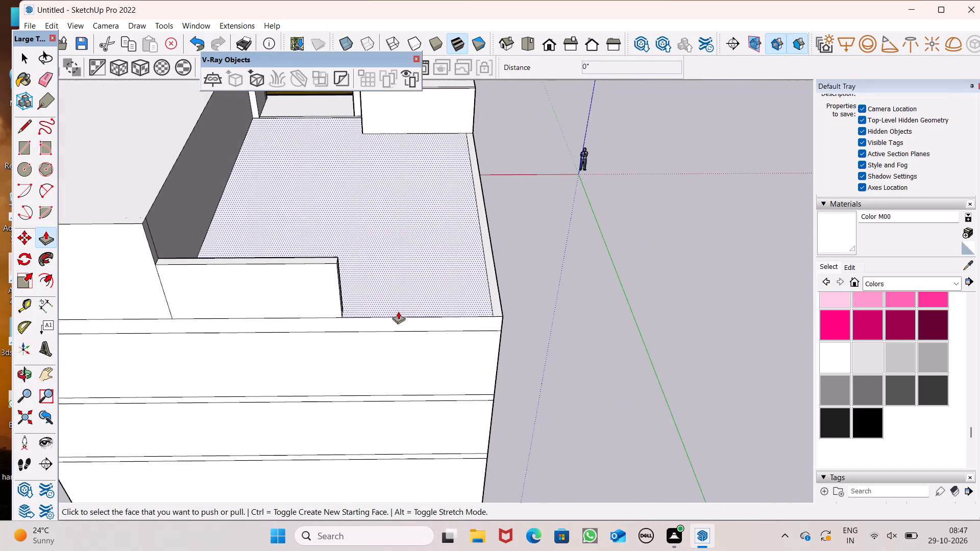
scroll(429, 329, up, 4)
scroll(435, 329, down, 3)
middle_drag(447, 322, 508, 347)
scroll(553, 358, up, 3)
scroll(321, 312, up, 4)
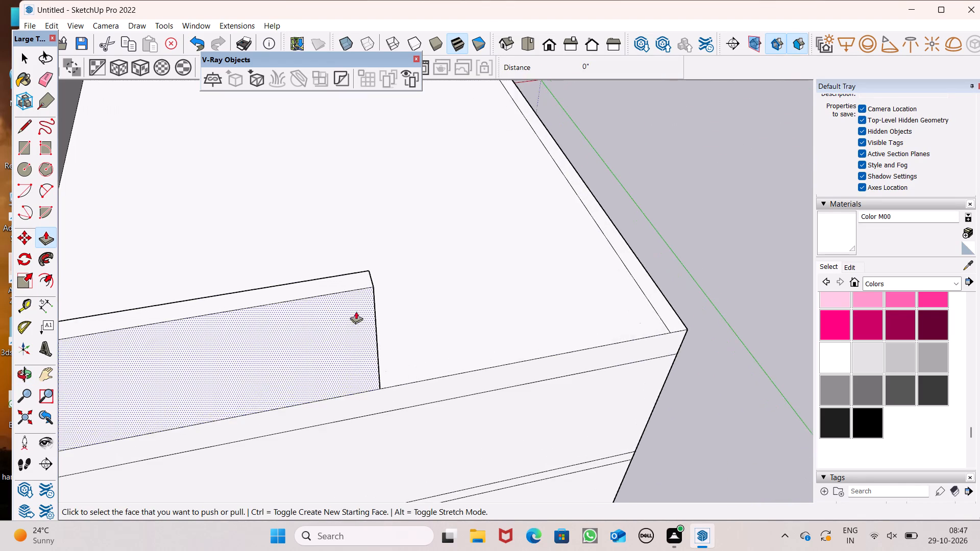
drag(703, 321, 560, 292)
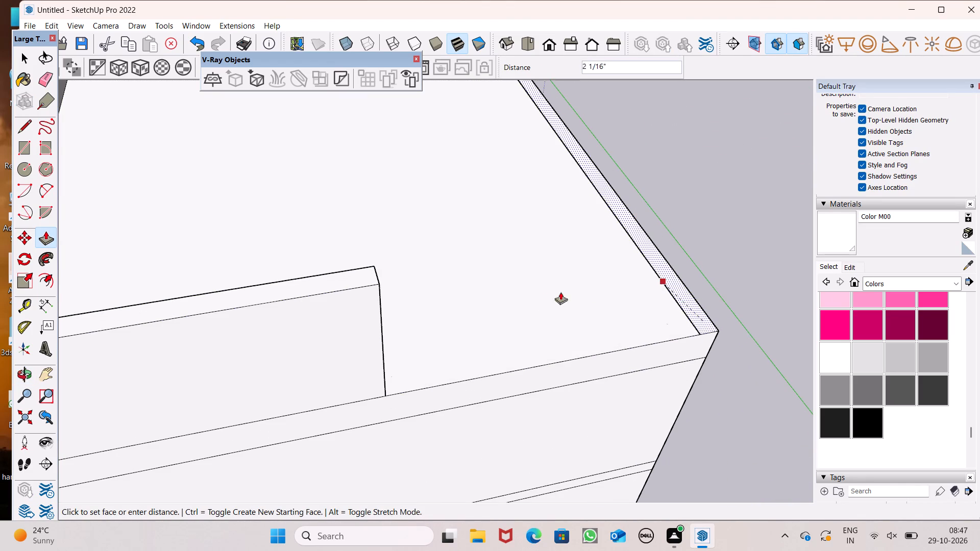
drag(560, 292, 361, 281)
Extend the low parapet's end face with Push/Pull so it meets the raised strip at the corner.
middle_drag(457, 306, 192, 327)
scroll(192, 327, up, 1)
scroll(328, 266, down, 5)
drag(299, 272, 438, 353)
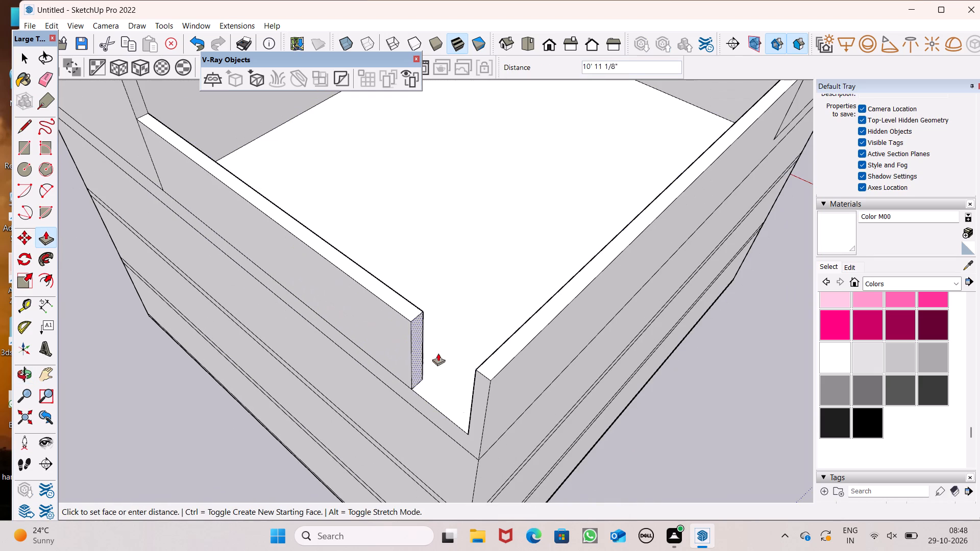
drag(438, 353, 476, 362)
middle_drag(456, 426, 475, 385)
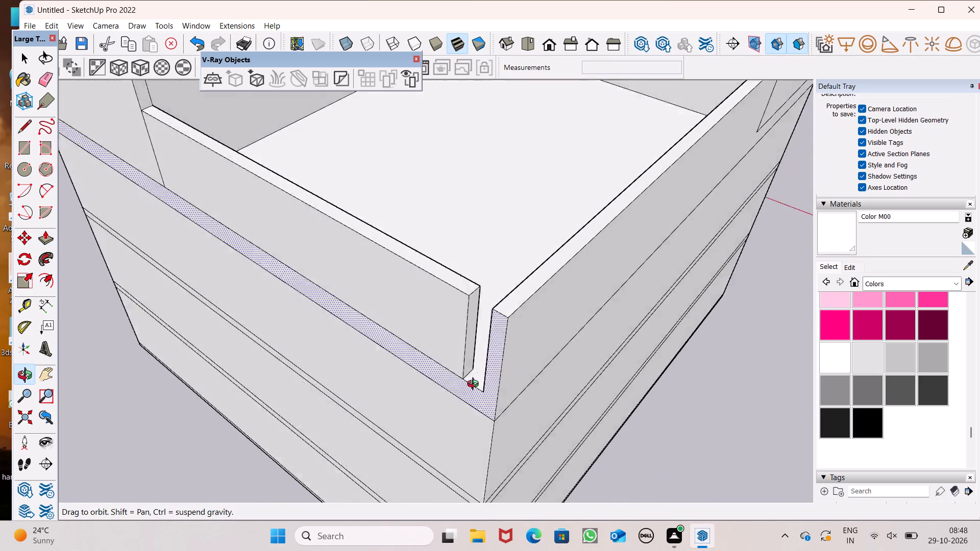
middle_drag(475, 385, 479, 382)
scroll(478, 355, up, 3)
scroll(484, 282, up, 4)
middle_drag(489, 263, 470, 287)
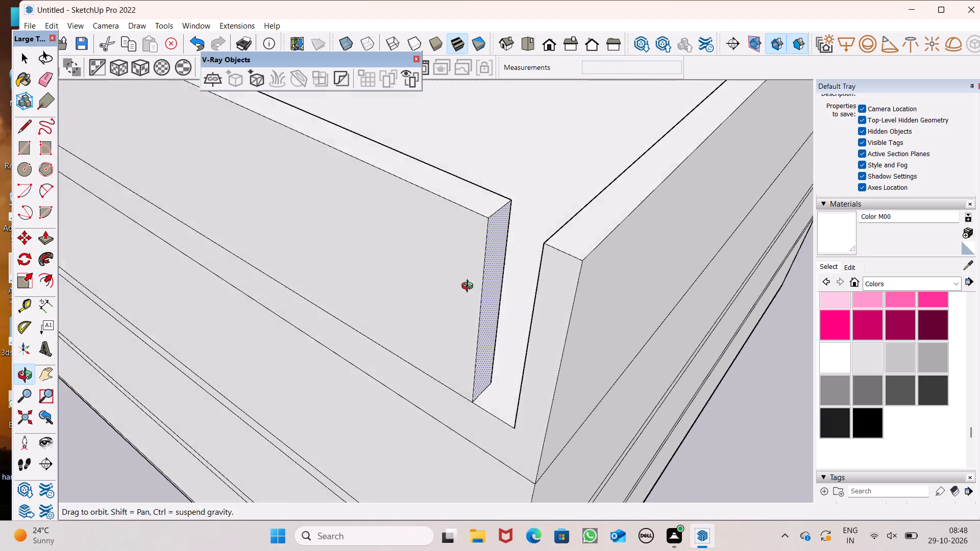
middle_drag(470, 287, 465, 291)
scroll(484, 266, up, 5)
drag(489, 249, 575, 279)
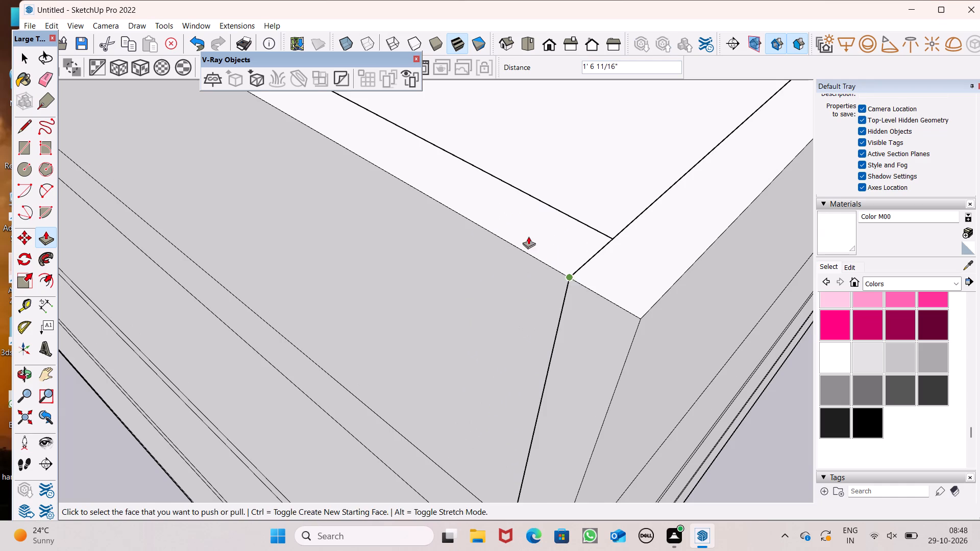
Examine the joined parapets around the terrace and the side block's outer walls from several angles.
scroll(528, 236, down, 8)
middle_drag(533, 256, 646, 246)
scroll(533, 259, up, 1)
scroll(536, 243, down, 8)
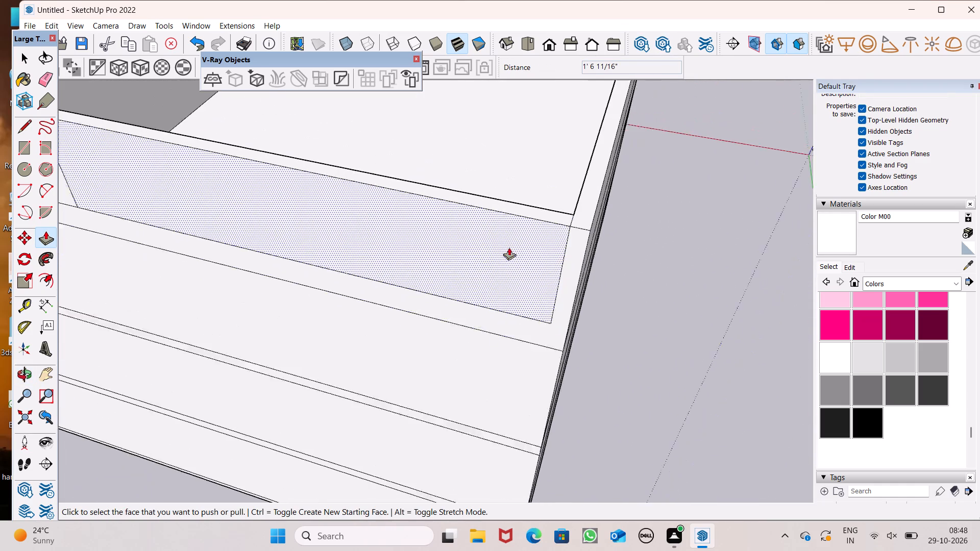
scroll(509, 247, down, 2)
middle_drag(504, 275, 532, 242)
key(space)
scroll(449, 288, down, 2)
middle_drag(451, 296, 447, 290)
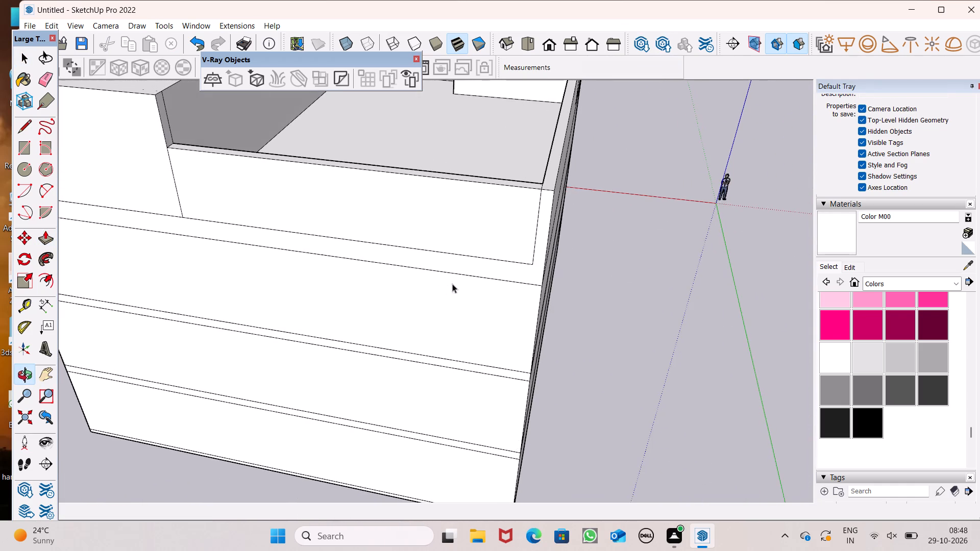
middle_drag(482, 253, 224, 273)
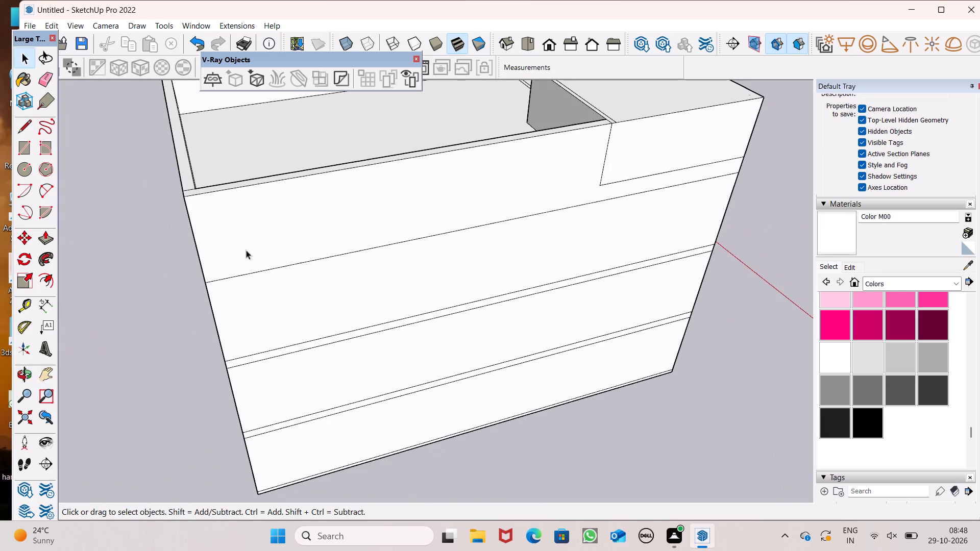
scroll(356, 197, down, 3)
middle_drag(408, 212, 417, 302)
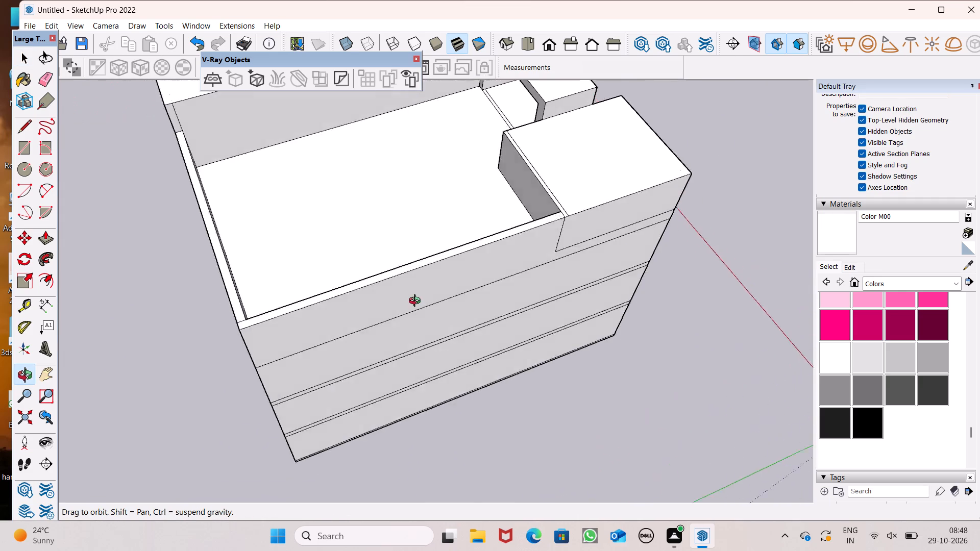
middle_drag(417, 302, 477, 235)
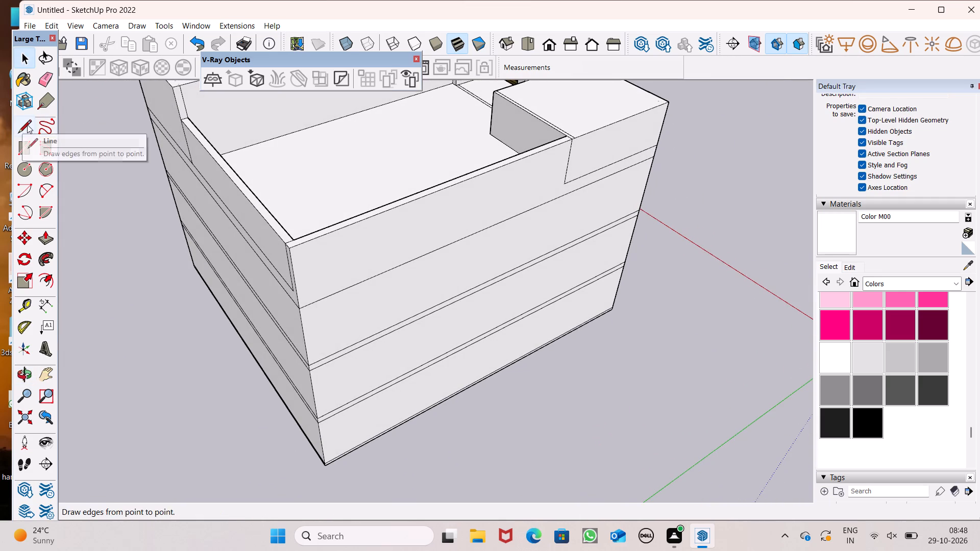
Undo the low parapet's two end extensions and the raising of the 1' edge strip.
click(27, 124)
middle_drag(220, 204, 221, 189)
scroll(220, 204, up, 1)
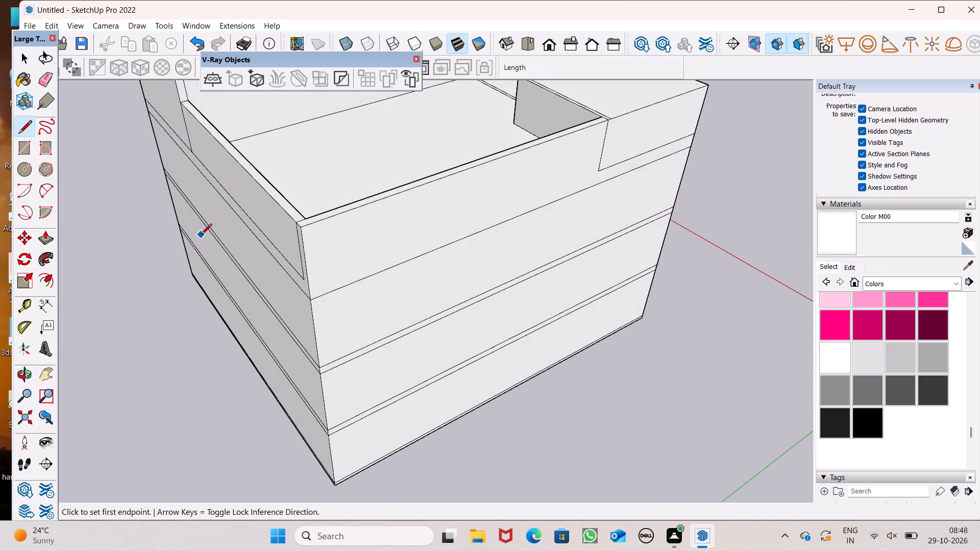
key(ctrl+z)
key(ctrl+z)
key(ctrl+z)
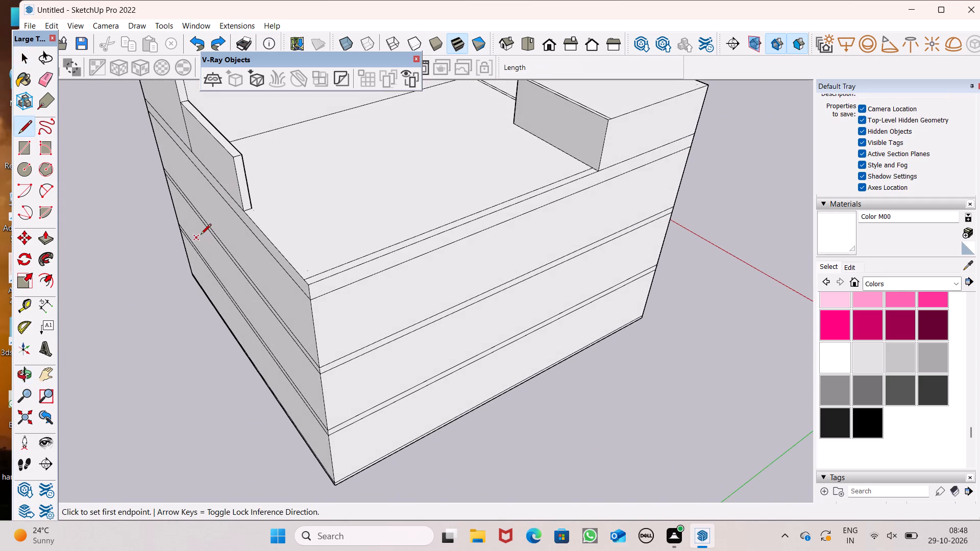
Raise the 1' strip along the terrace's long outer edge by 7' with Push/Pull, level with the low parapet's top.
key(space)
click(44, 234)
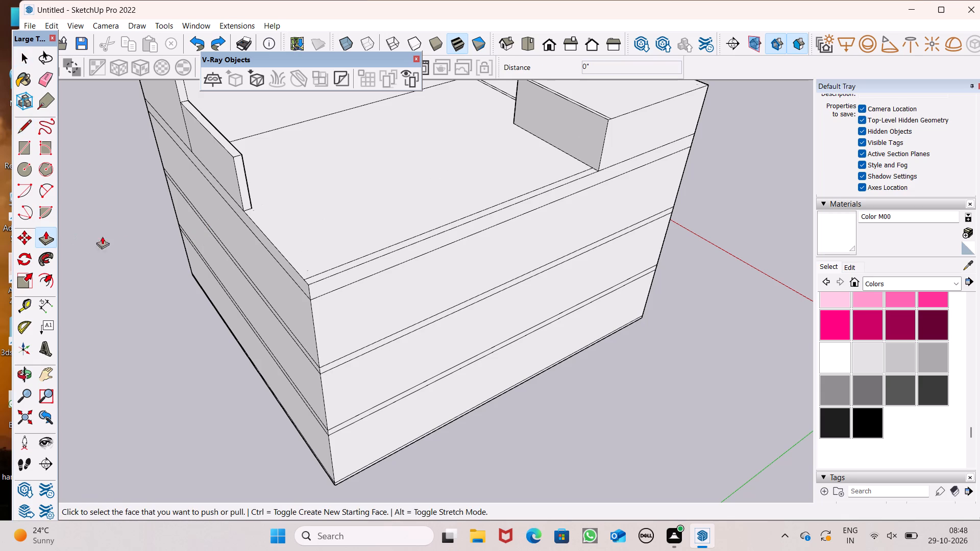
scroll(132, 244, down, 3)
middle_drag(145, 262, 436, 424)
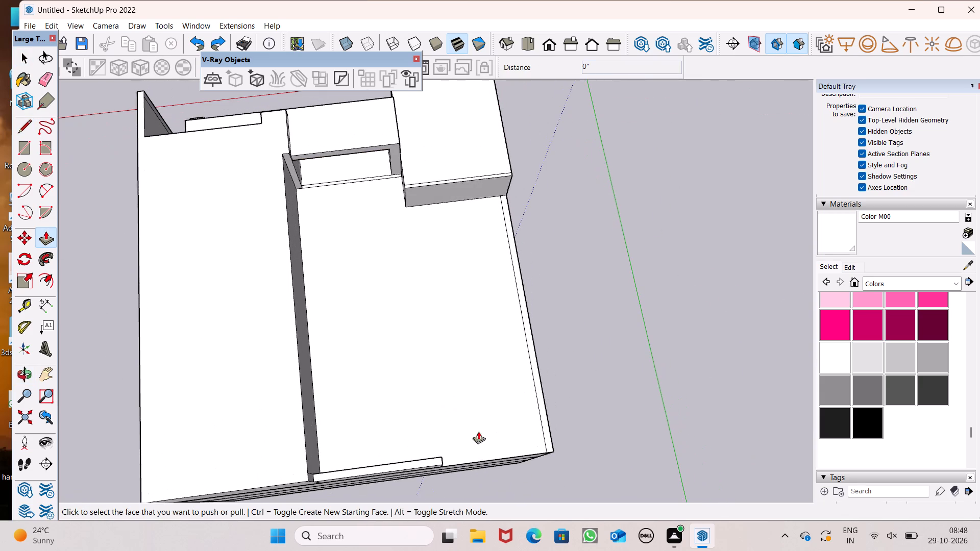
scroll(391, 264, down, 6)
middle_drag(401, 442, 365, 358)
scroll(459, 350, up, 11)
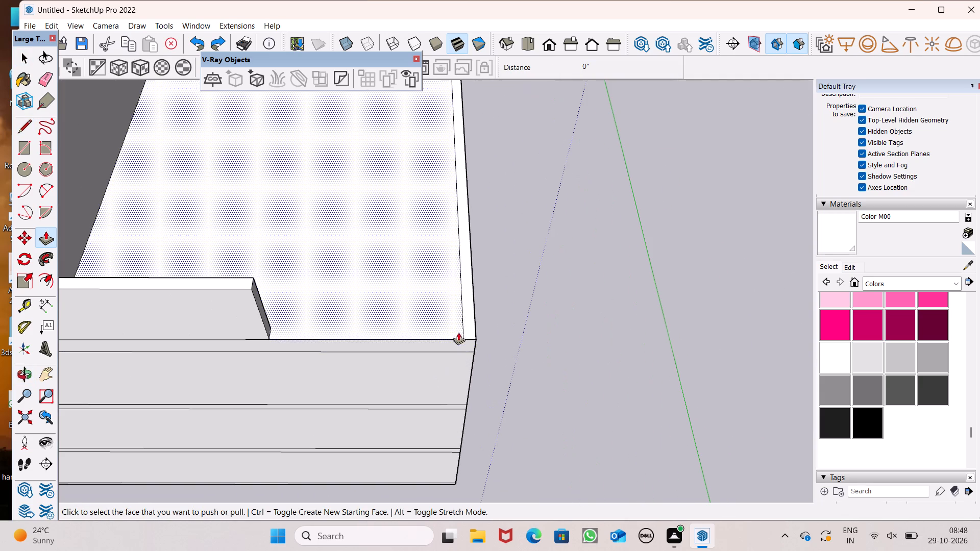
drag(472, 333, 246, 287)
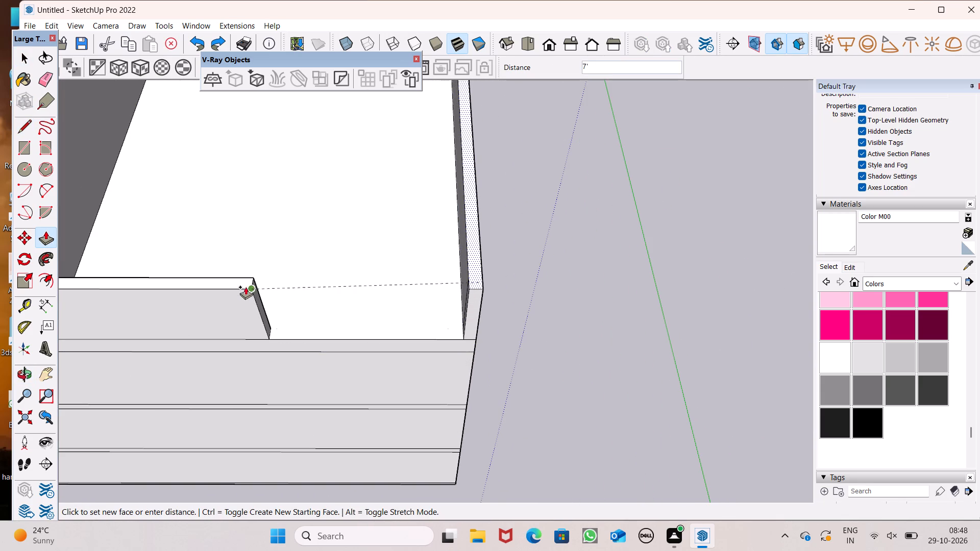
drag(246, 287, 248, 289)
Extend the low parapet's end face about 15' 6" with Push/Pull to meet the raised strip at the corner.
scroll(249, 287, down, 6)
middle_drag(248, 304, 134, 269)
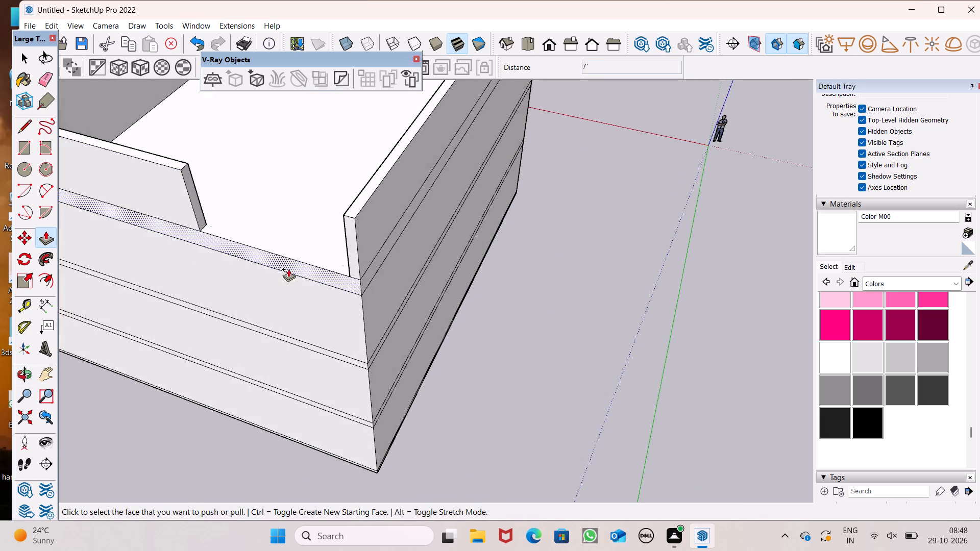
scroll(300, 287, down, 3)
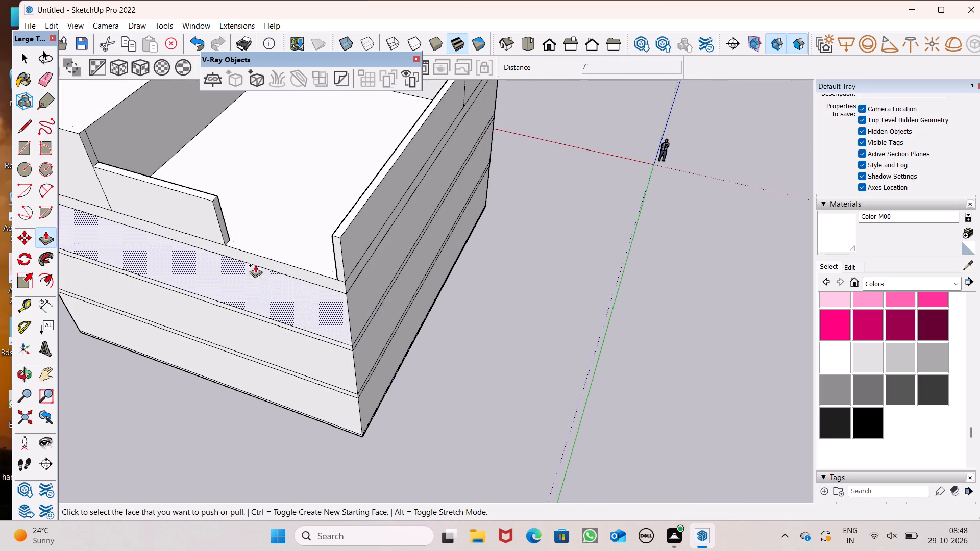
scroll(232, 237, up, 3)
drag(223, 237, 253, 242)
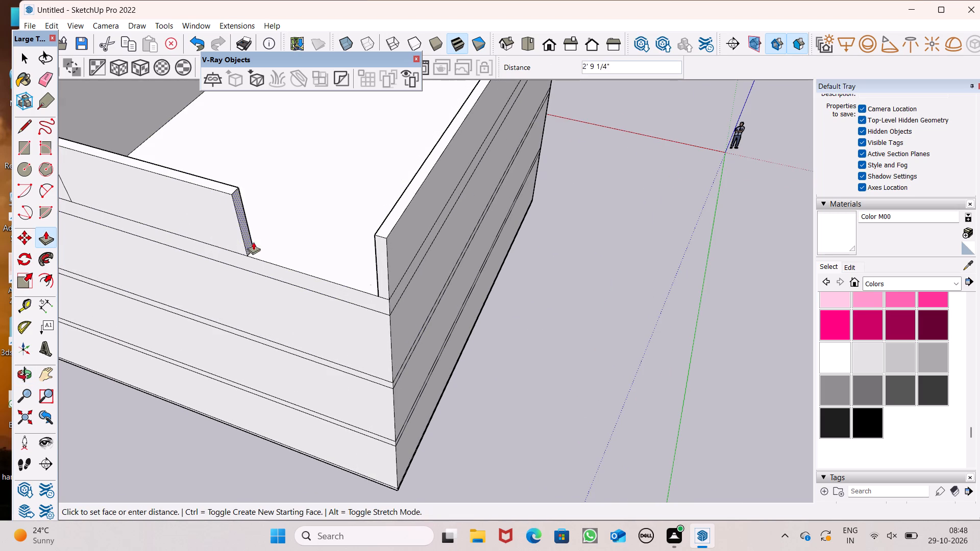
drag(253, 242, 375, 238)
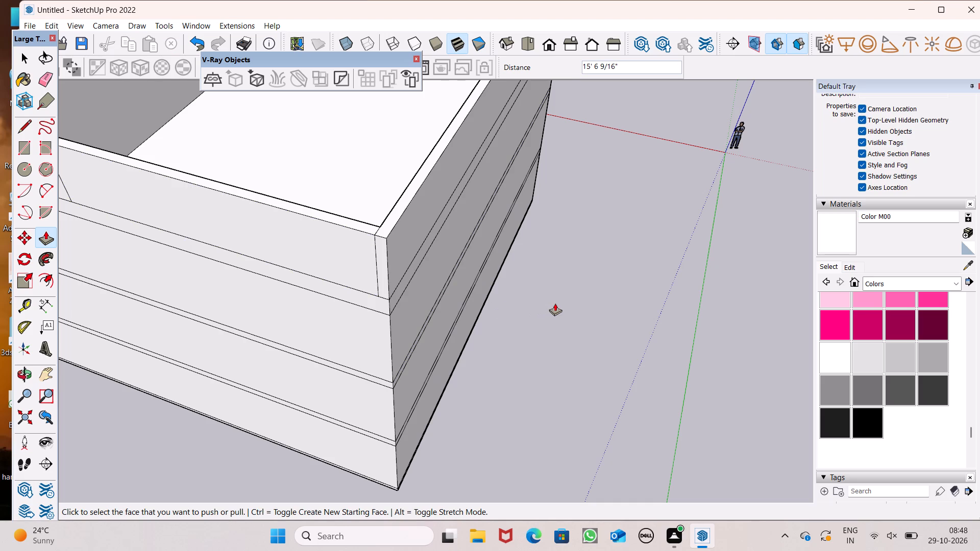
Examine the closed terrace parapet, the side block's outer walls and the front facade from several angles.
key(space)
scroll(573, 314, down, 3)
scroll(565, 311, up, 1)
middle_drag(565, 311, 562, 311)
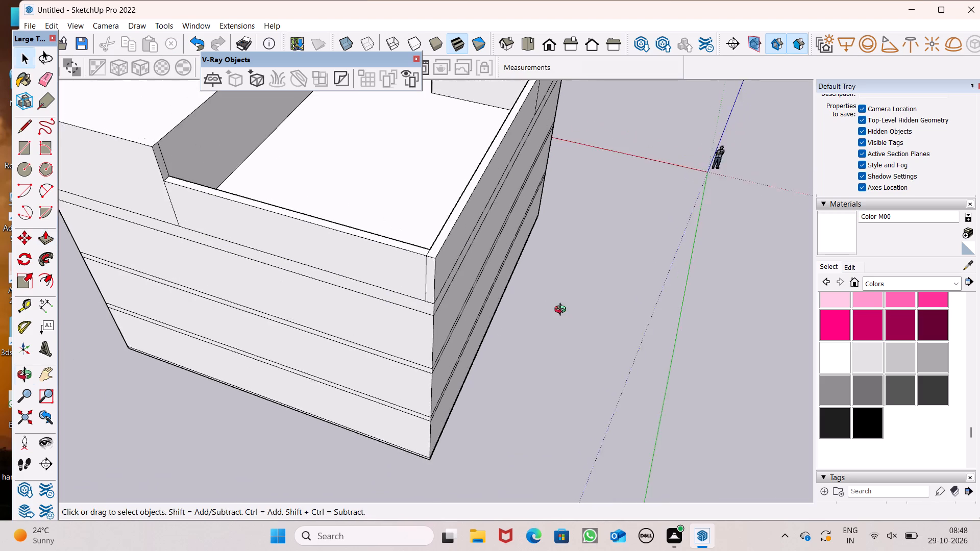
middle_drag(562, 311, 459, 267)
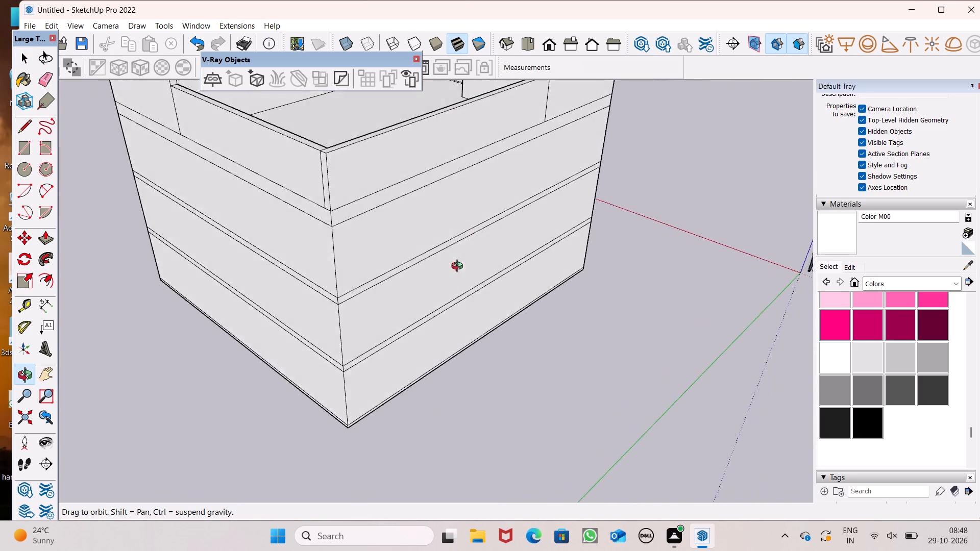
middle_drag(459, 267, 469, 312)
scroll(617, 266, down, 1)
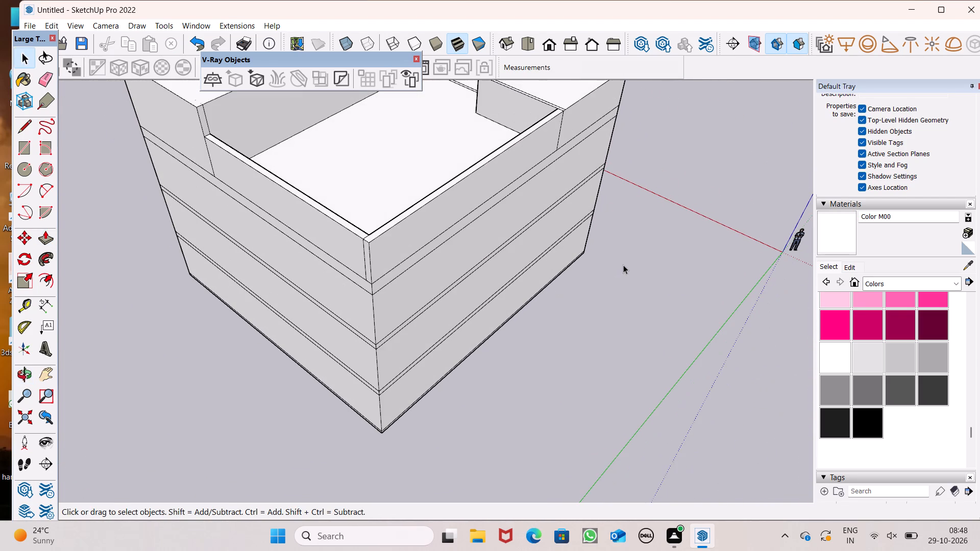
scroll(636, 247, down, 3)
scroll(638, 246, up, 1)
middle_drag(638, 246, 767, 181)
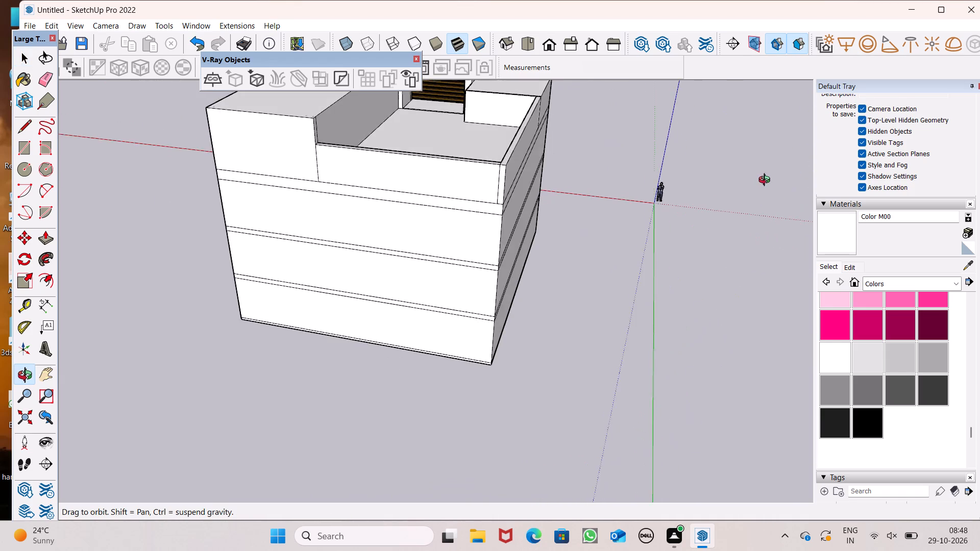
middle_drag(767, 181, 270, 170)
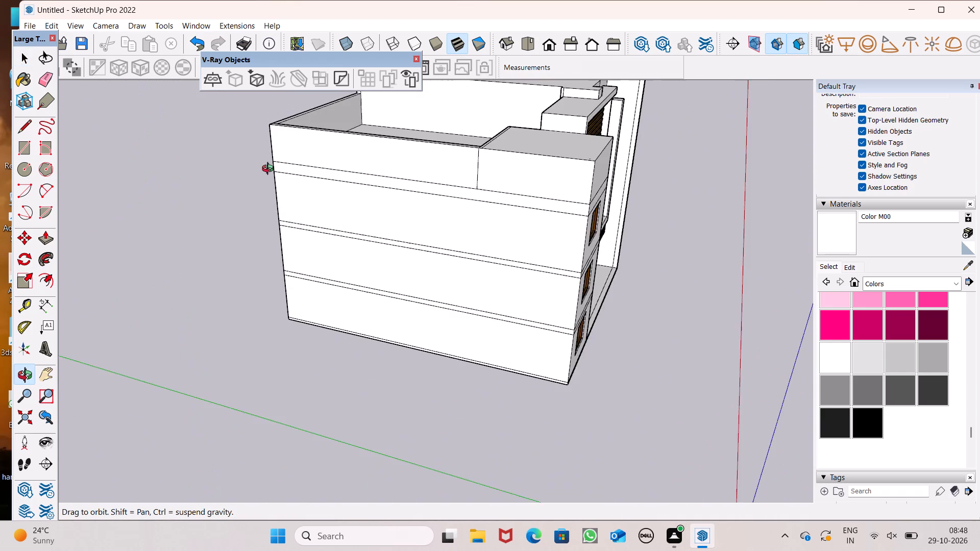
middle_drag(270, 170, 281, 174)
scroll(415, 275, down, 3)
middle_drag(397, 284, 135, 268)
scroll(344, 286, up, 1)
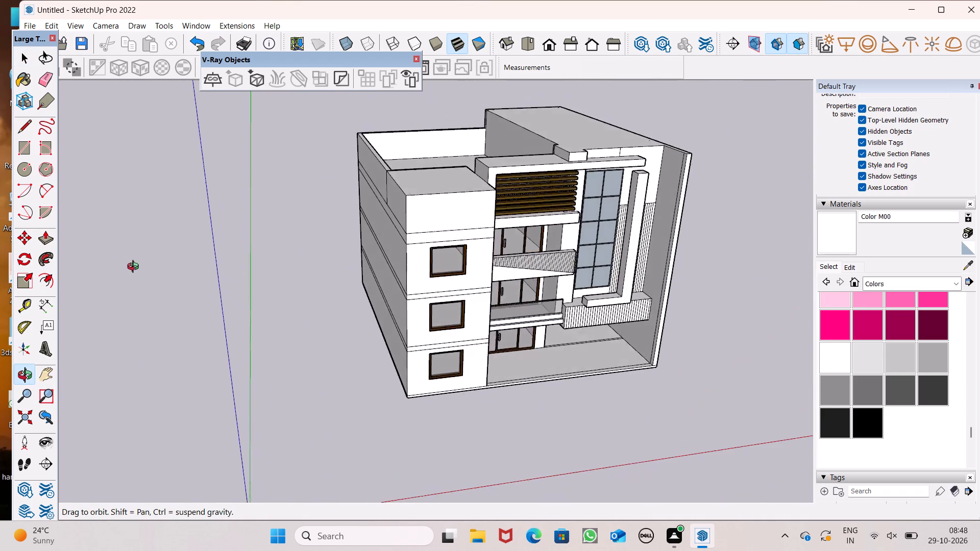
middle_drag(135, 268, 342, 187)
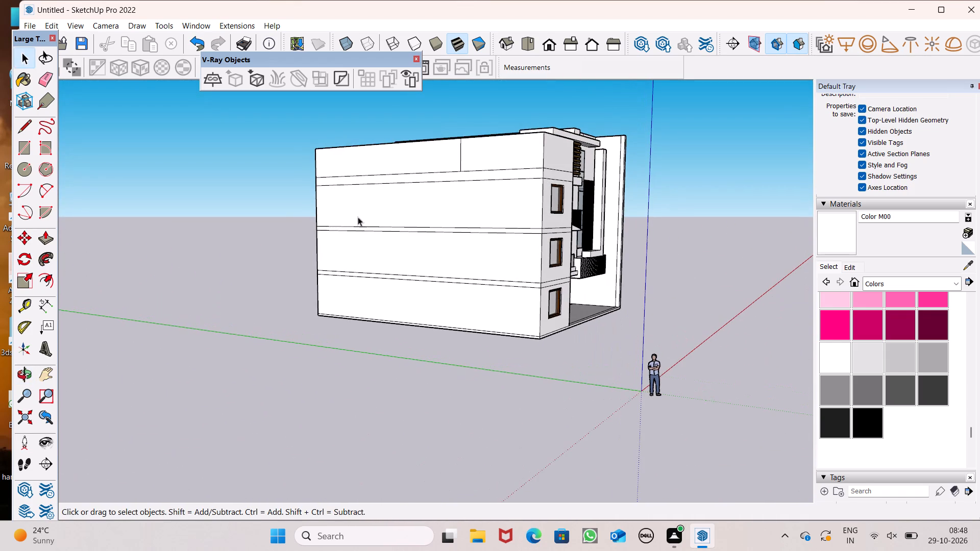
scroll(386, 272, down, 1)
middle_drag(384, 270, 471, 424)
scroll(578, 187, up, 2)
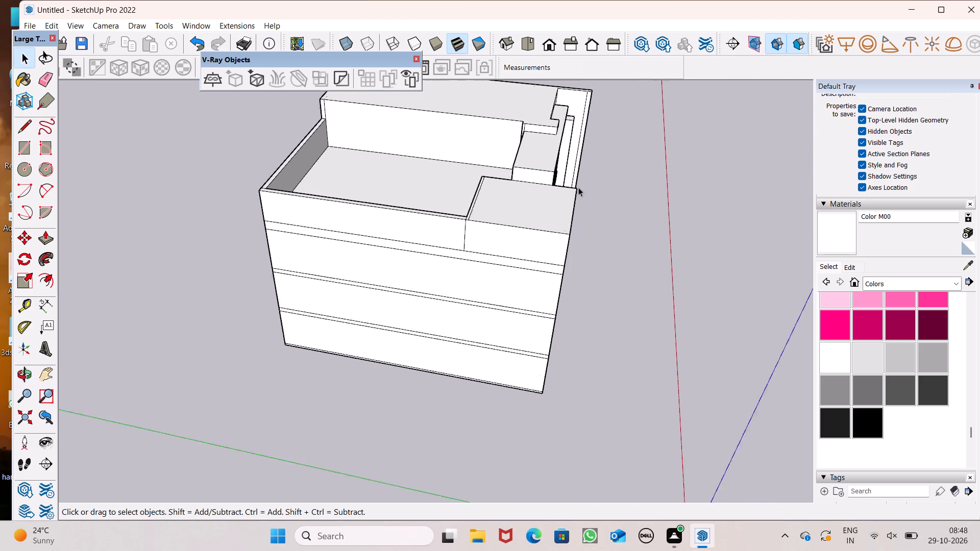
scroll(578, 187, up, 6)
middle_drag(441, 231, 607, 162)
scroll(607, 162, up, 1)
middle_drag(41, 285, 244, 245)
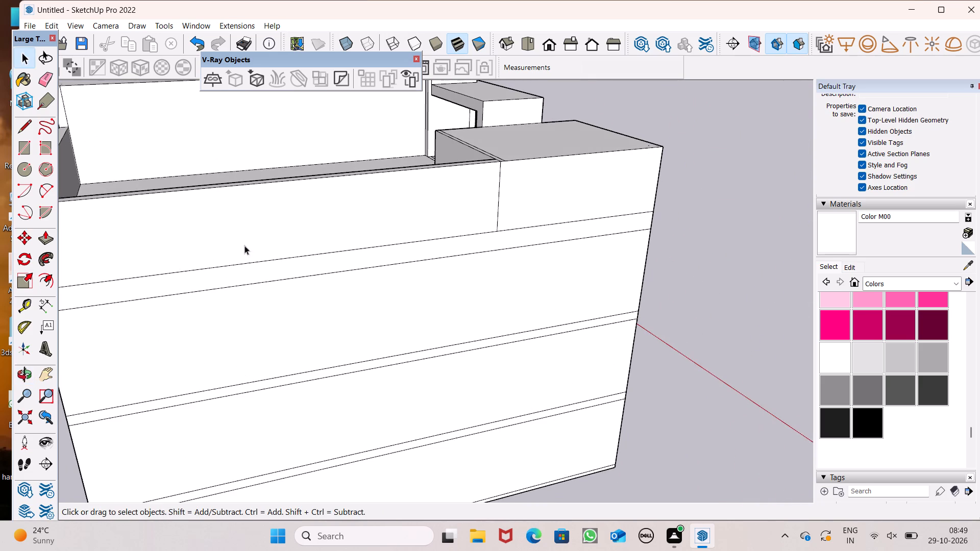
middle_drag(244, 245, 354, 214)
scroll(447, 218, up, 1)
scroll(450, 239, down, 6)
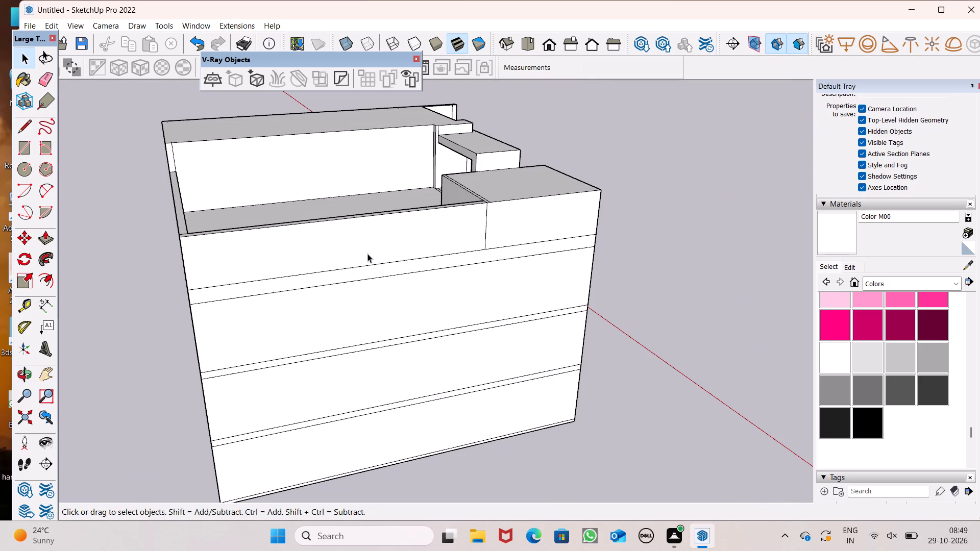
middle_drag(367, 253, 464, 205)
scroll(348, 173, up, 5)
scroll(339, 181, down, 1)
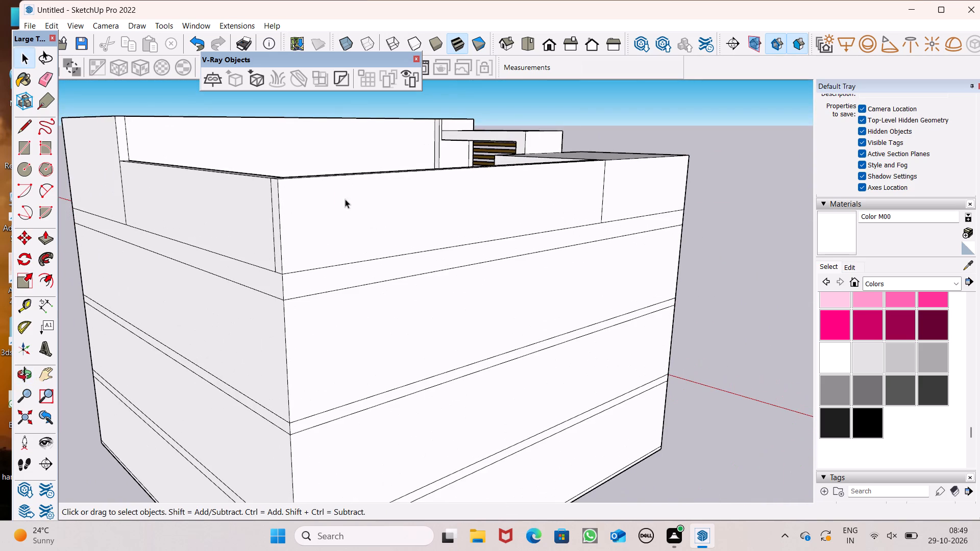
middle_drag(345, 199, 354, 195)
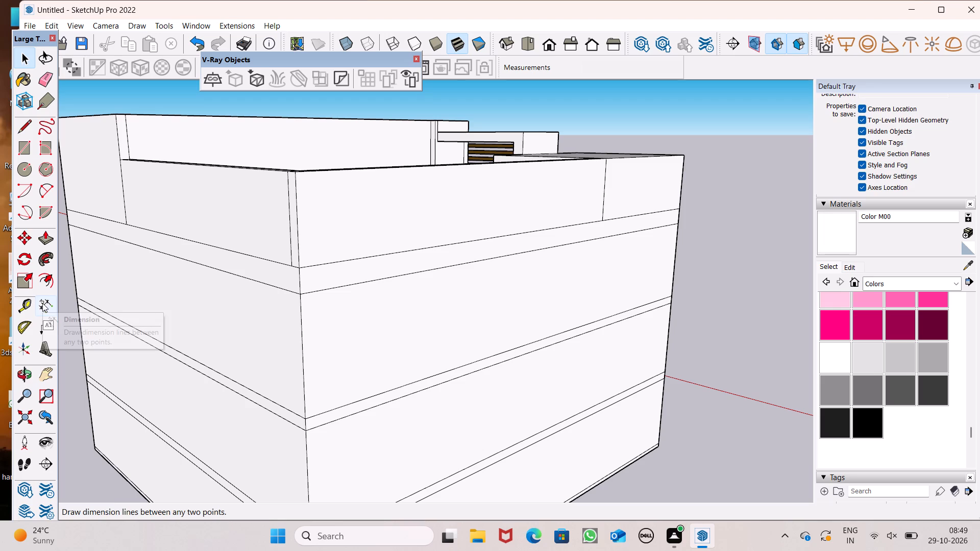
Measure the parapet's height at the outer corner with the Dimension tool, without placing the dimension.
click(42, 303)
scroll(215, 292, up, 4)
scroll(337, 204, down, 4)
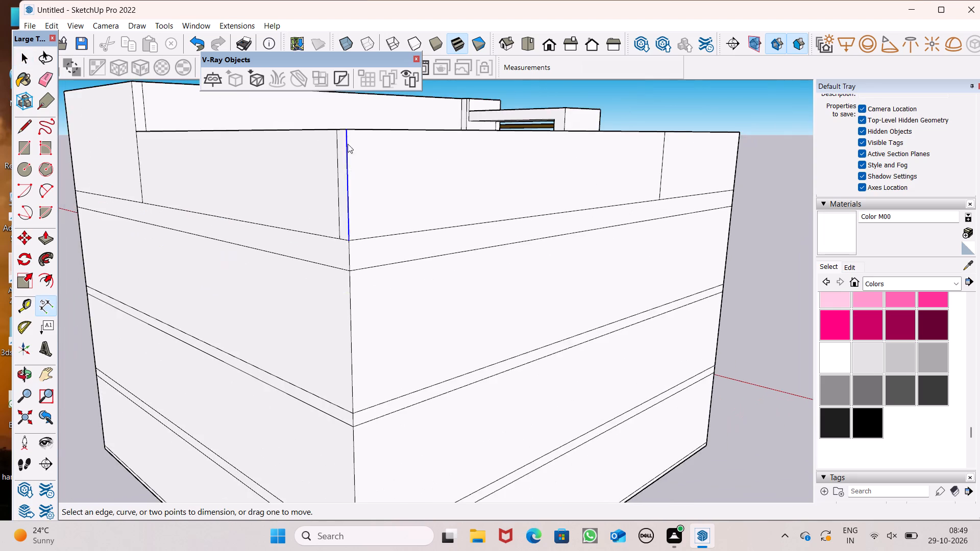
scroll(350, 129, up, 3)
click(348, 129)
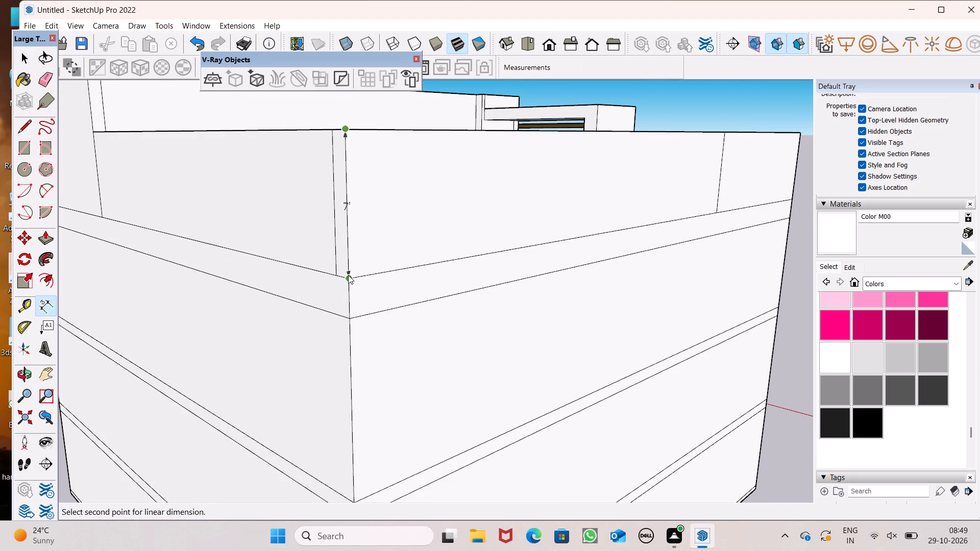
click(348, 275)
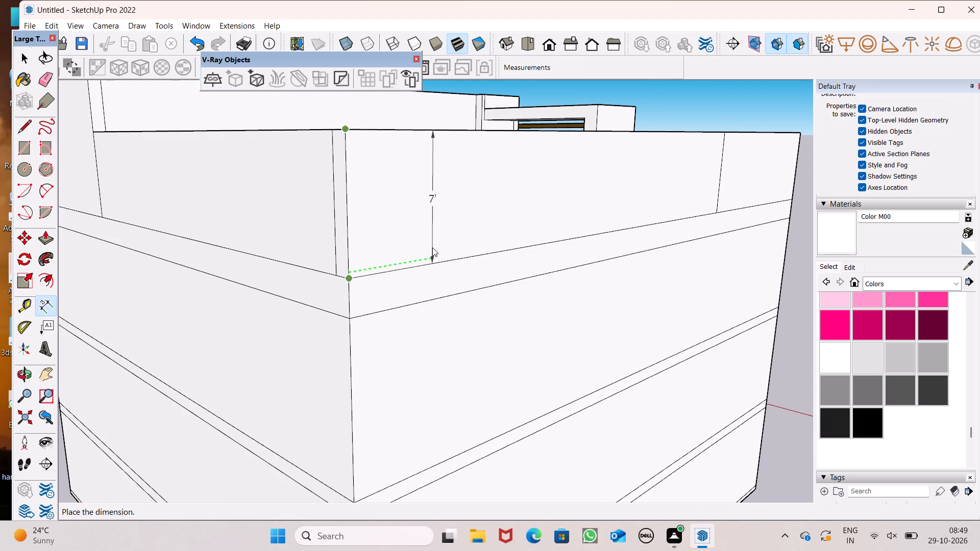
key(space)
scroll(432, 247, down, 5)
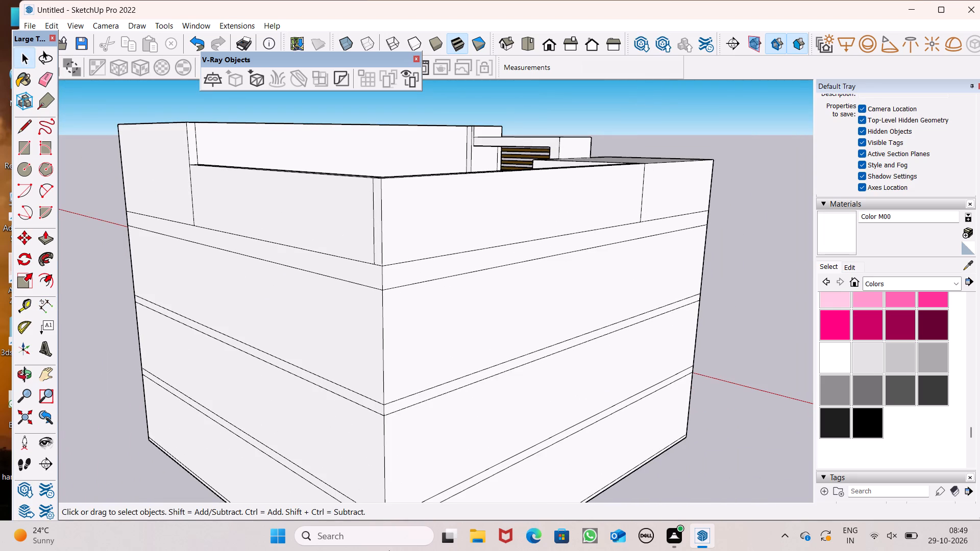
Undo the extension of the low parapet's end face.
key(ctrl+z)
Examine the corner gap between the low parapet and the long outer-edge parapet from several angles.
middle_drag(374, 255, 377, 257)
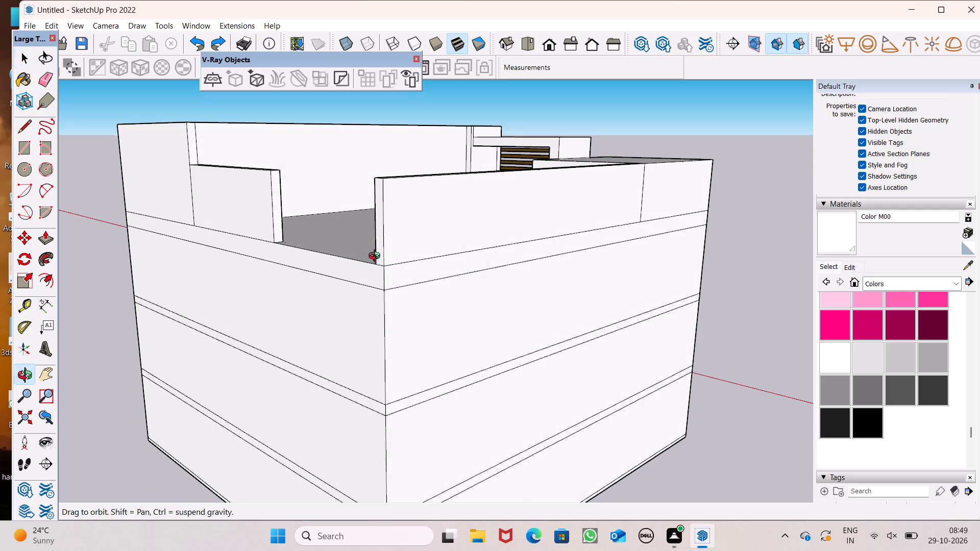
middle_drag(377, 257, 446, 291)
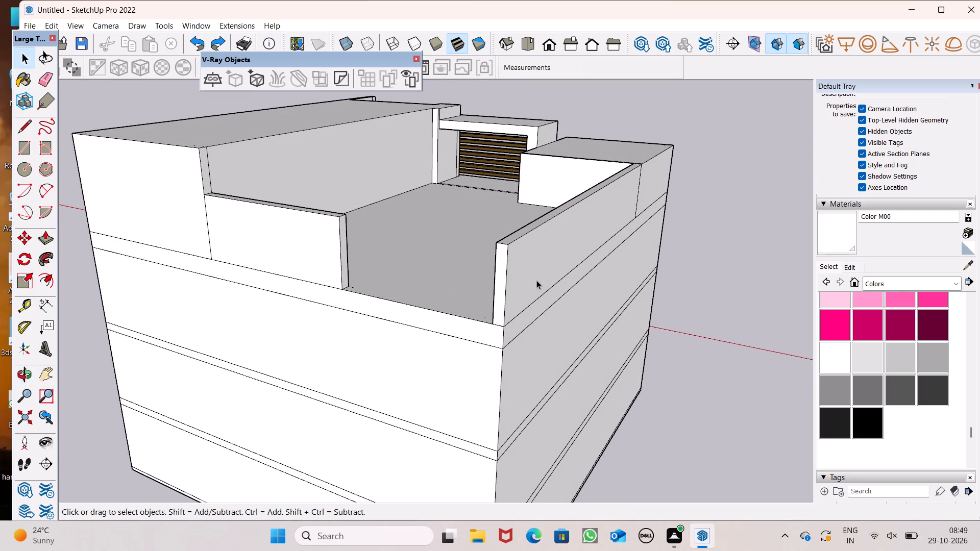
scroll(536, 280, up, 2)
middle_drag(534, 288, 534, 270)
scroll(561, 267, up, 2)
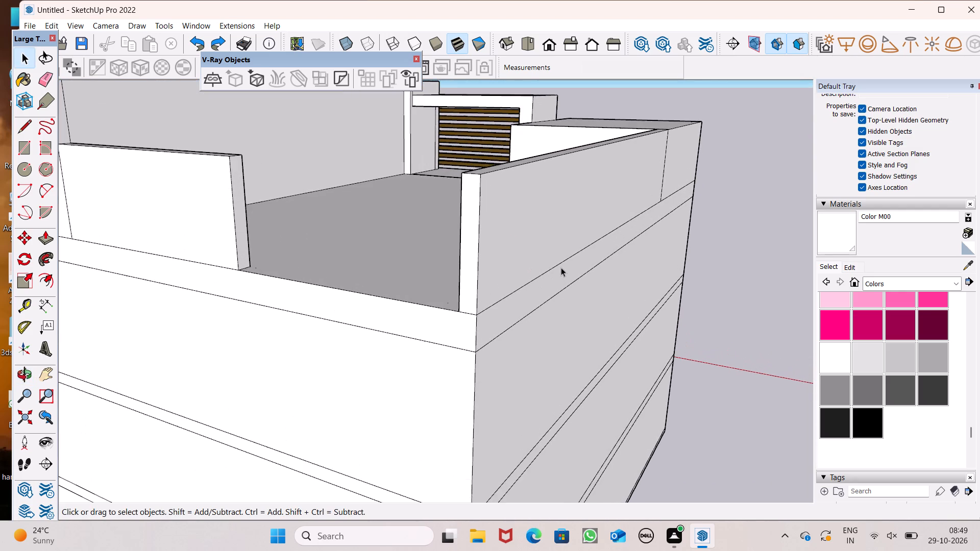
scroll(561, 271, down, 3)
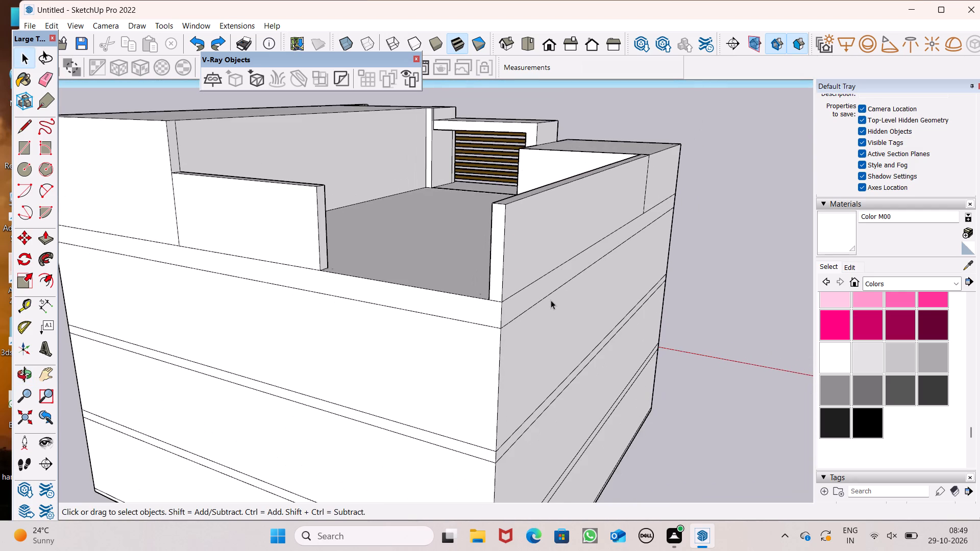
scroll(556, 278, down, 2)
middle_drag(552, 306, 566, 299)
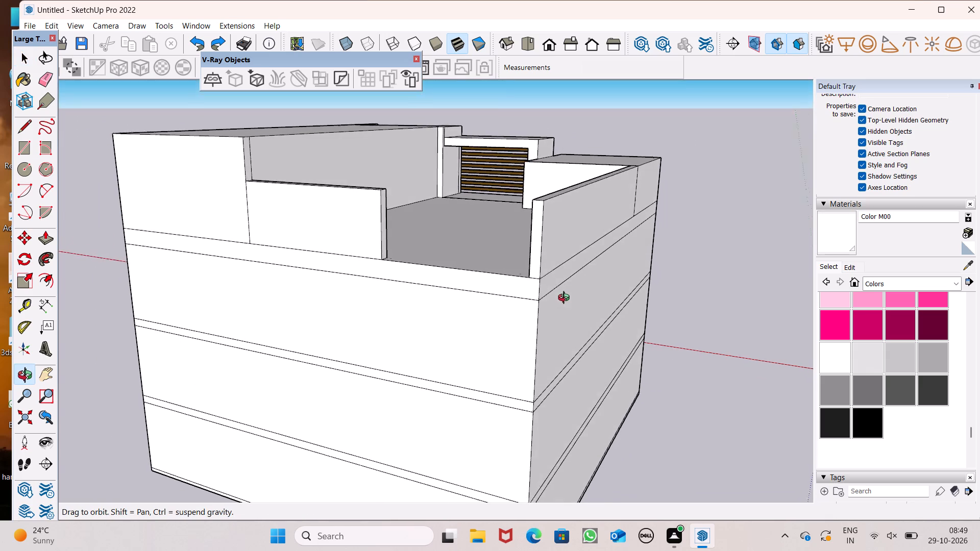
middle_drag(566, 299, 566, 300)
scroll(534, 224, up, 1)
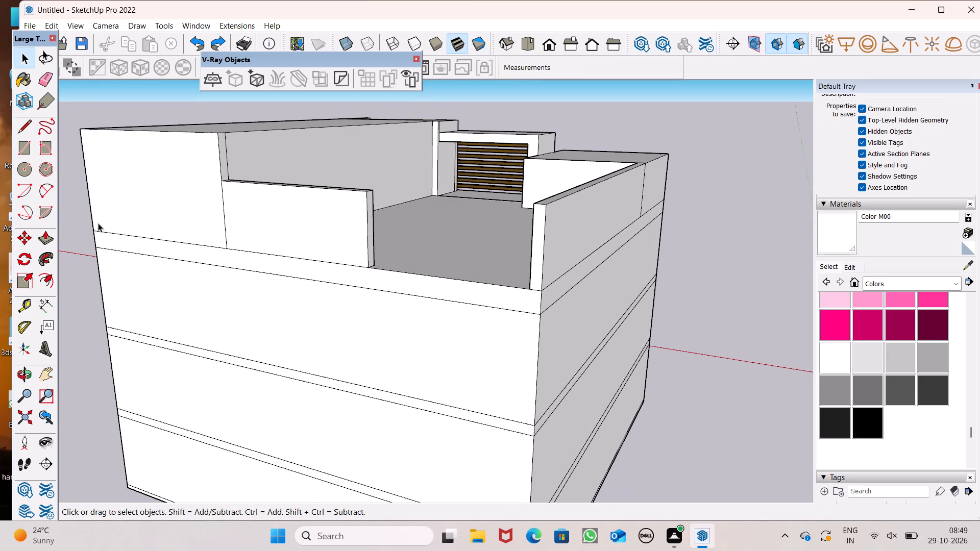
Lower the top face of the long outer-edge parapet by 3' with Push/Pull.
click(44, 240)
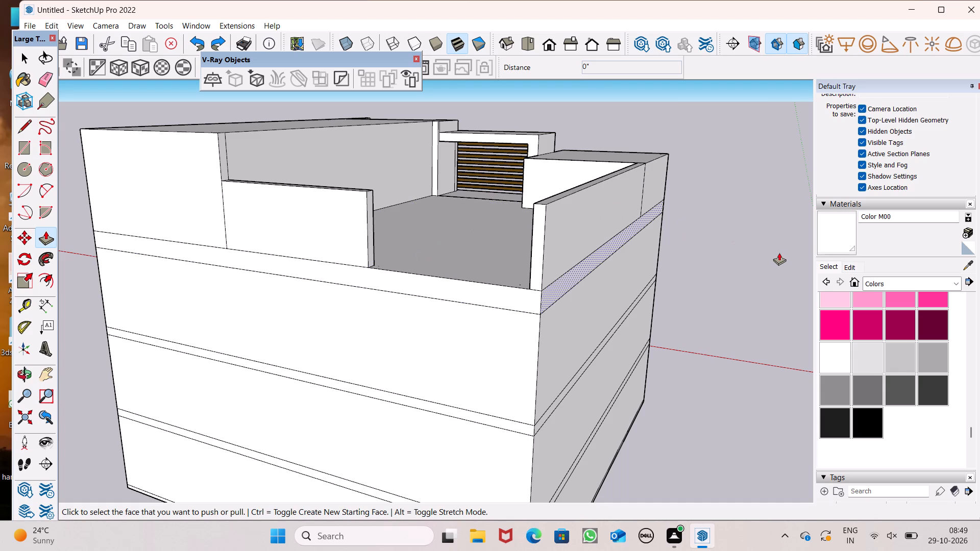
scroll(335, 195, down, 3)
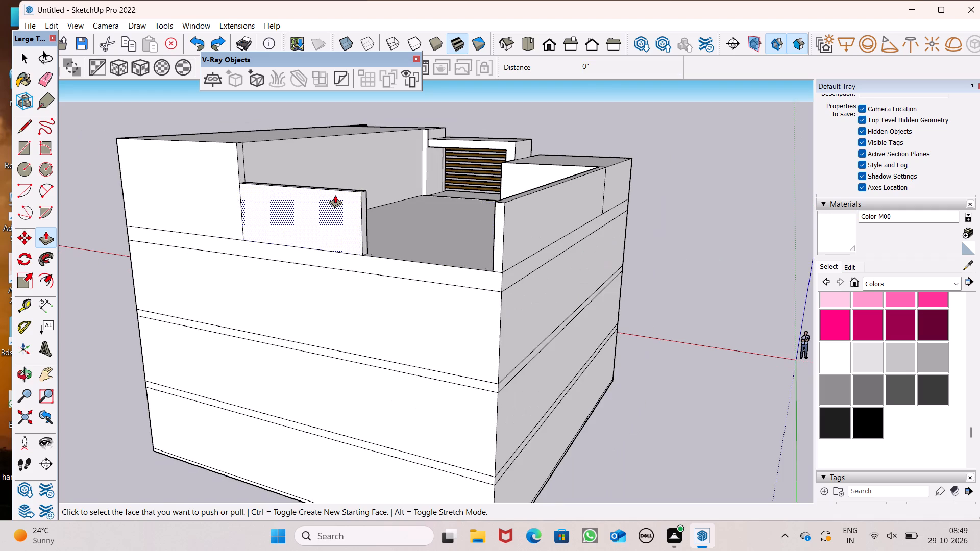
middle_drag(446, 246, 519, 284)
middle_drag(608, 283, 458, 266)
scroll(458, 266, up, 1)
scroll(327, 242, up, 7)
drag(370, 215, 370, 224)
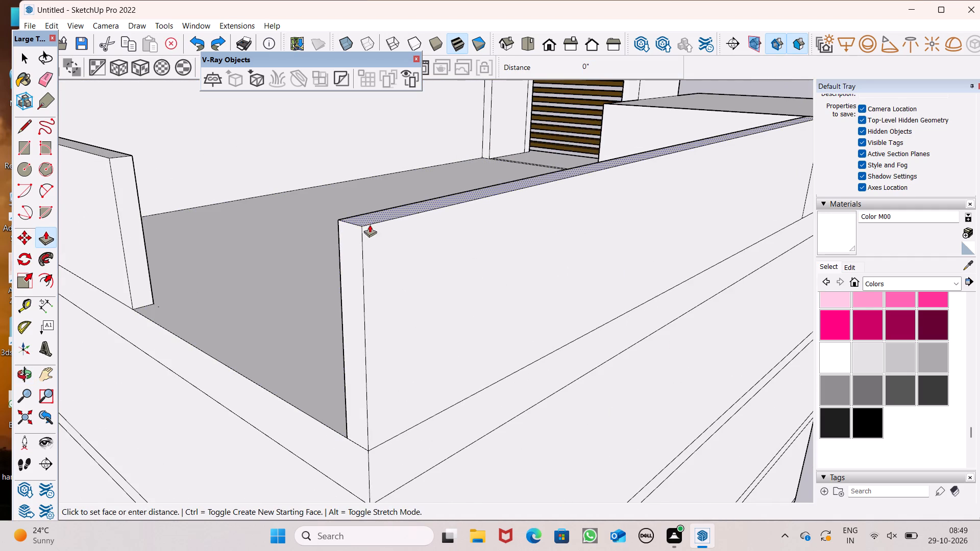
drag(370, 224, 372, 248)
text(3')
key(Return)
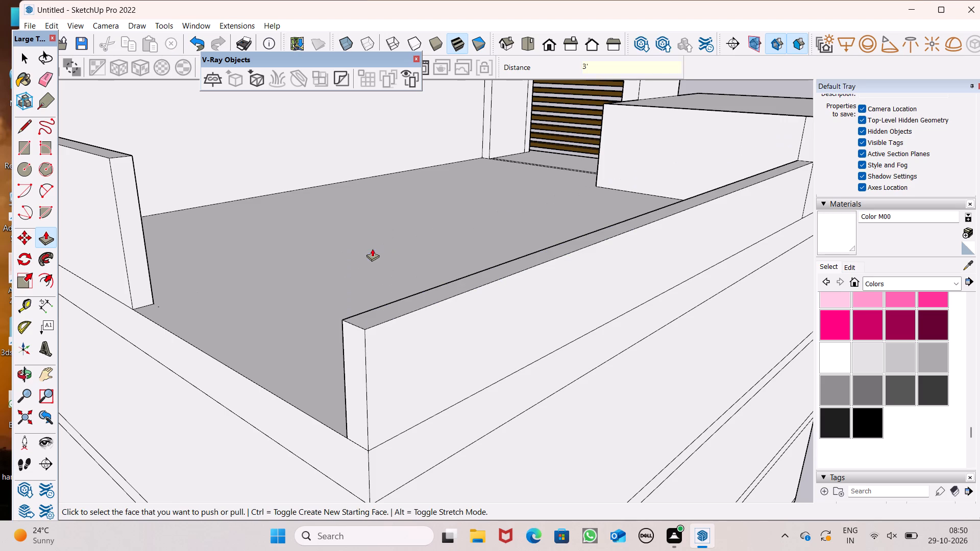
scroll(361, 240, down, 5)
middle_drag(349, 243, 462, 248)
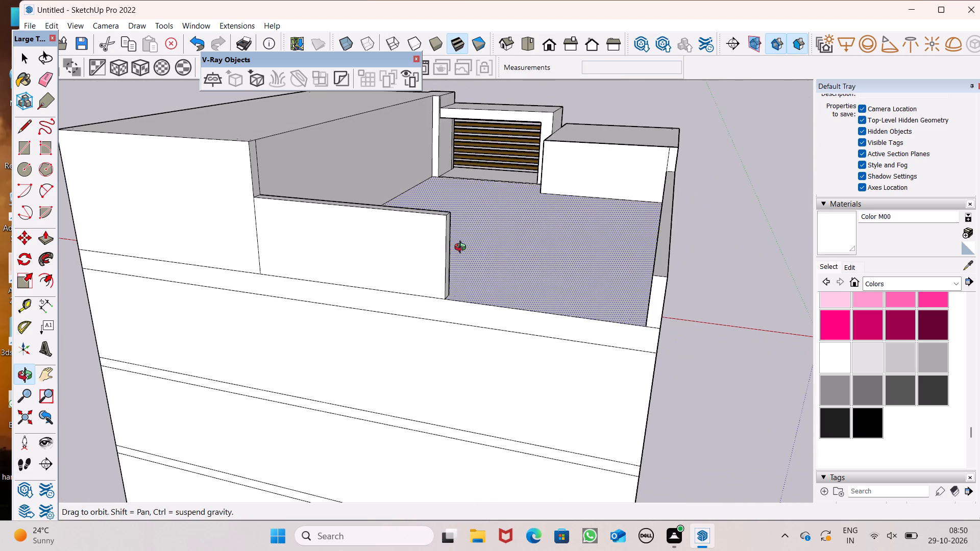
Lower the short parapet's top face by 3' with Push/Pull, level with the long outer-edge parapet's top.
middle_drag(462, 248, 437, 260)
scroll(421, 187, down, 2)
middle_drag(421, 191, 411, 237)
scroll(411, 237, up, 1)
scroll(369, 287, up, 1)
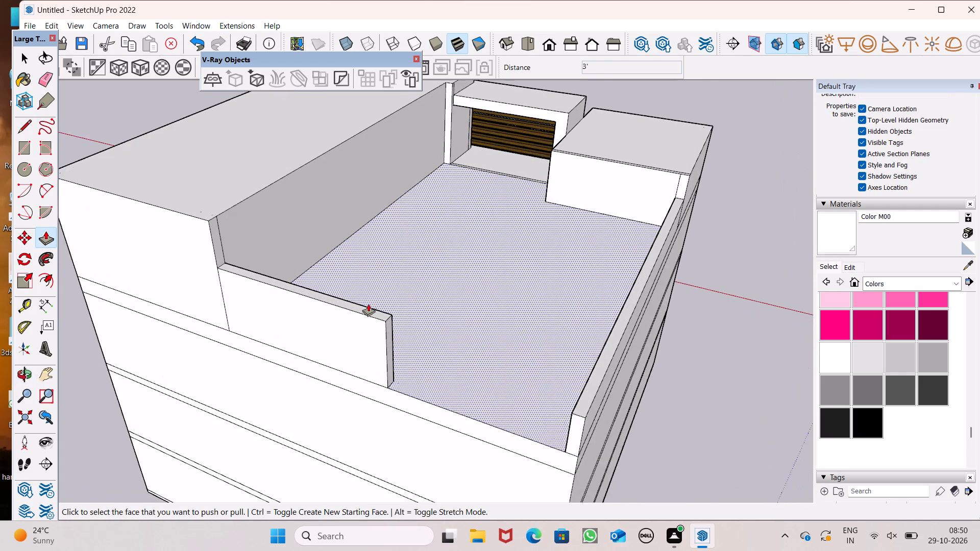
scroll(368, 304, up, 1)
drag(360, 311, 429, 346)
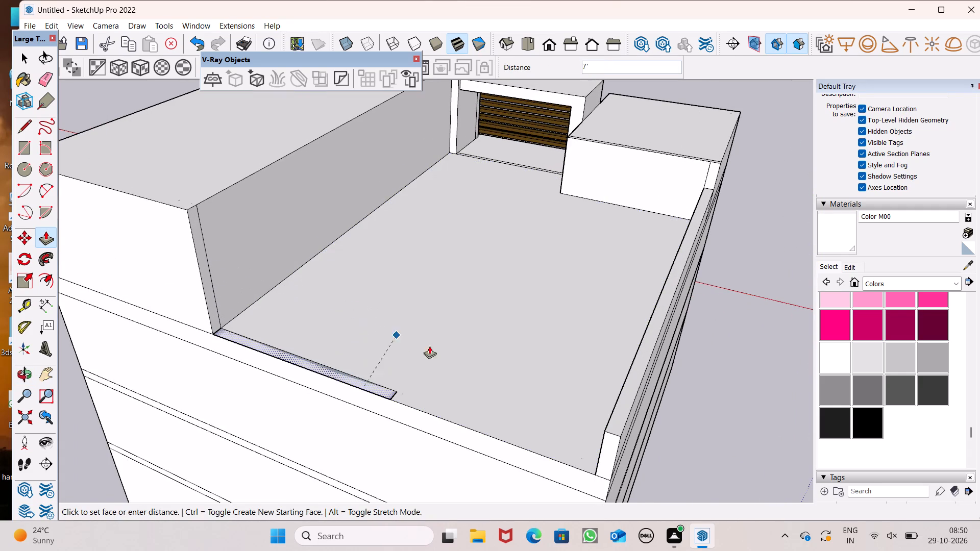
drag(429, 346, 606, 431)
Pull the short parapet's end face about 12' 9 3/4" toward the long outer-edge parapet.
scroll(584, 362, down, 3)
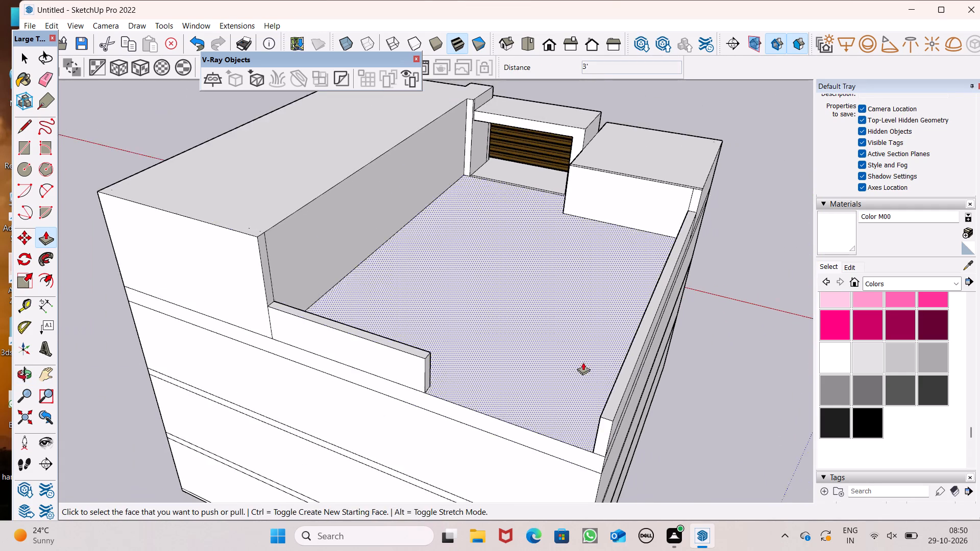
middle_drag(579, 387, 537, 219)
scroll(556, 314, down, 6)
middle_drag(542, 348, 272, 508)
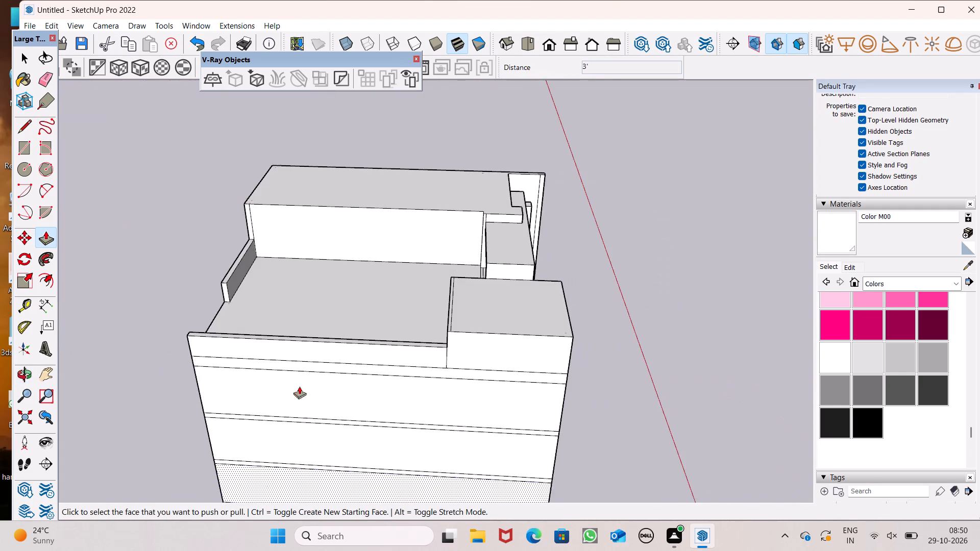
scroll(331, 323, down, 3)
middle_drag(232, 320, 361, 280)
scroll(286, 327, up, 6)
drag(277, 306, 304, 359)
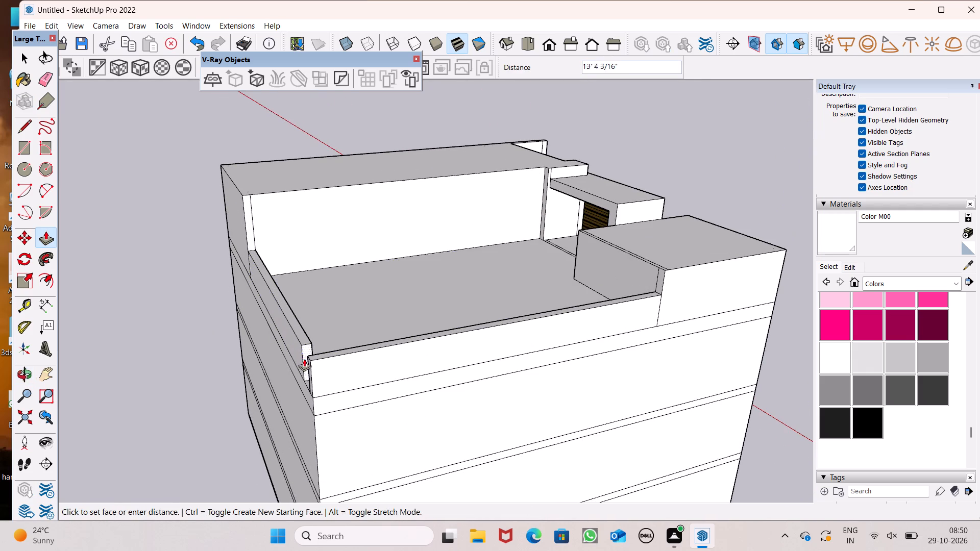
drag(304, 359, 302, 355)
Extend the short parapet's end face to meet the long outer-edge parapet, closing the remaining corner gap.
middle_drag(312, 363, 422, 348)
scroll(422, 349, up, 1)
scroll(516, 345, up, 6)
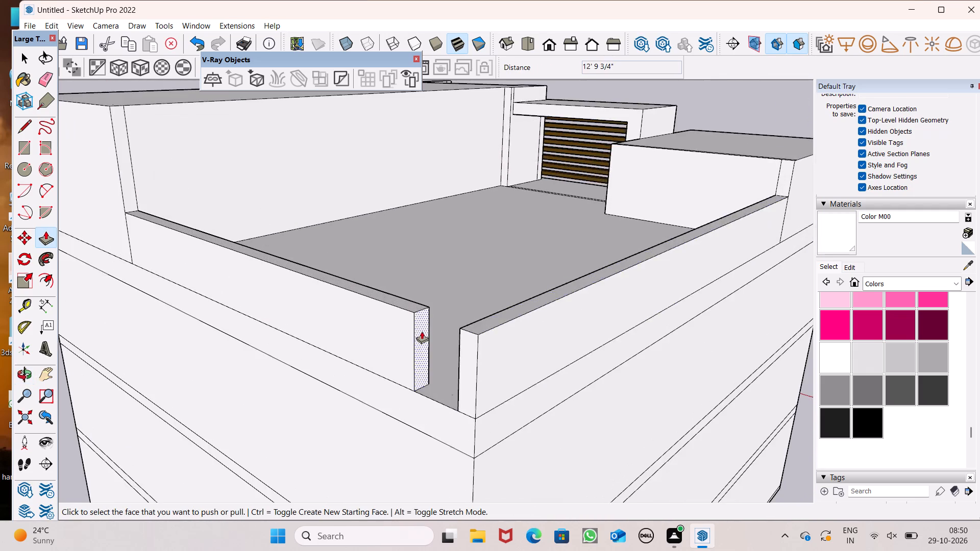
middle_drag(422, 334, 445, 340)
scroll(446, 343, up, 6)
drag(443, 313, 473, 328)
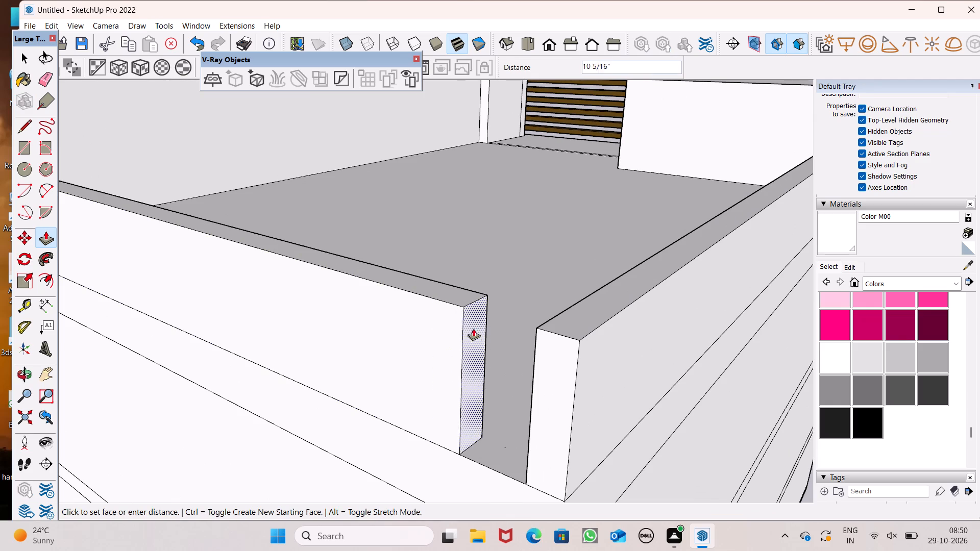
drag(473, 328, 537, 332)
scroll(506, 305, down, 8)
scroll(510, 241, down, 6)
middle_drag(503, 273, 363, 259)
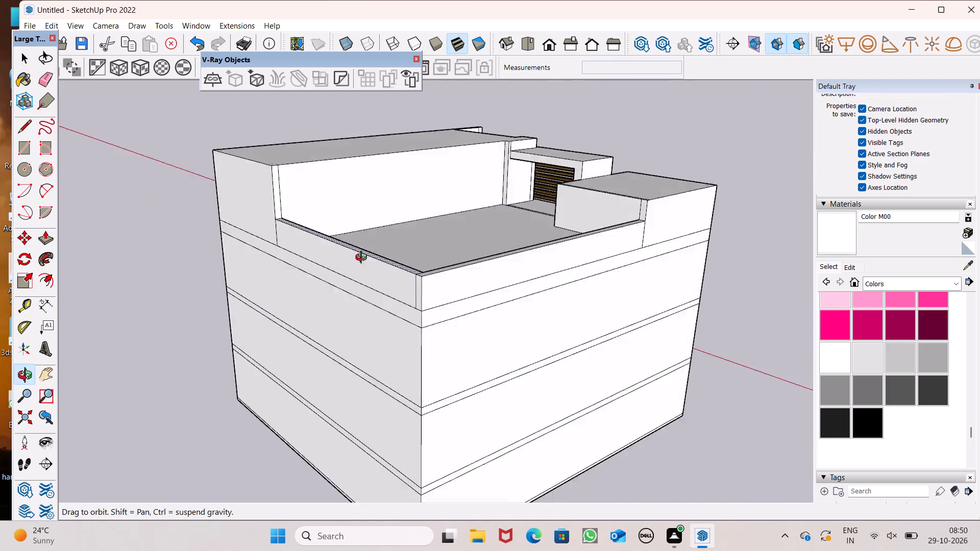
middle_drag(363, 259, 308, 259)
key(space)
Erase the vertical seam line on the outer face where the two parapets join at the corner.
scroll(160, 172, down, 3)
middle_drag(167, 191, 527, 143)
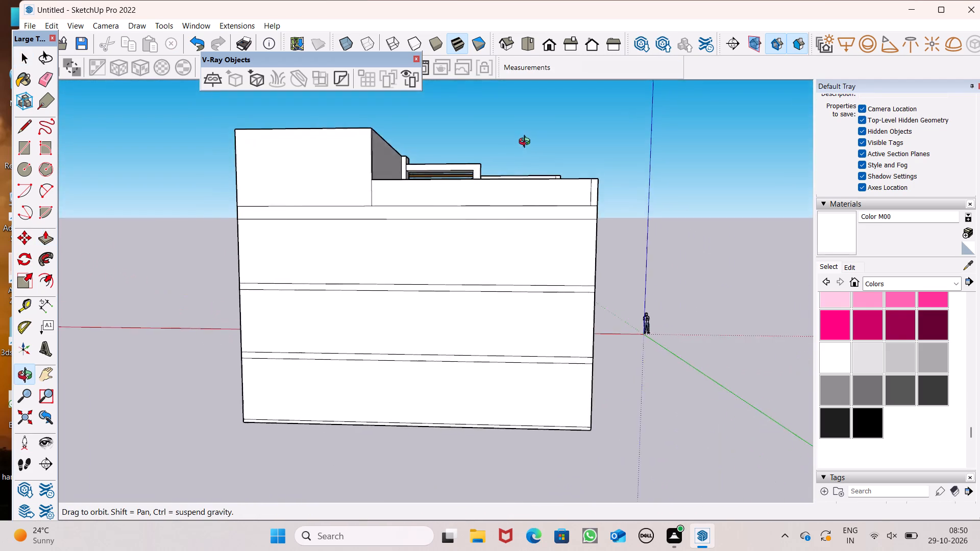
middle_drag(527, 143, 467, 199)
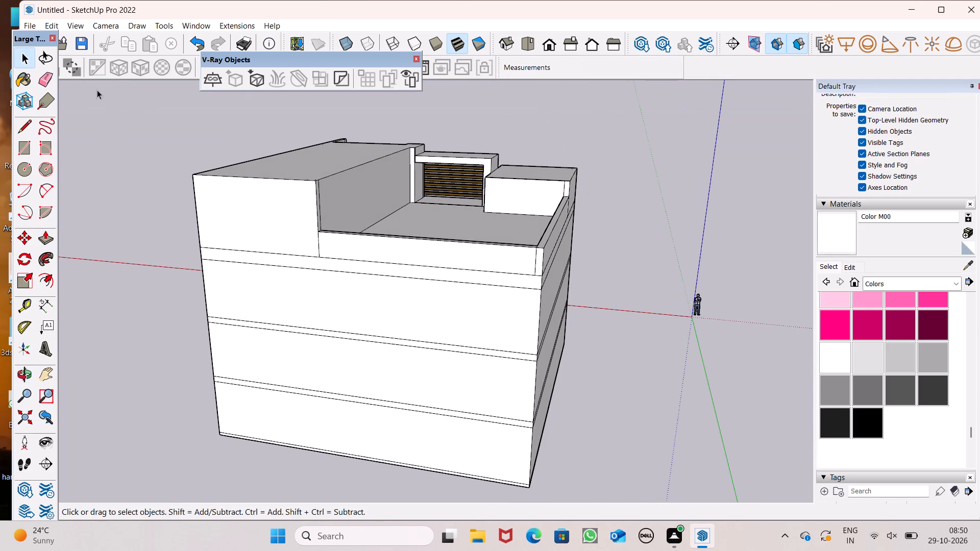
click(45, 82)
scroll(489, 279, up, 1)
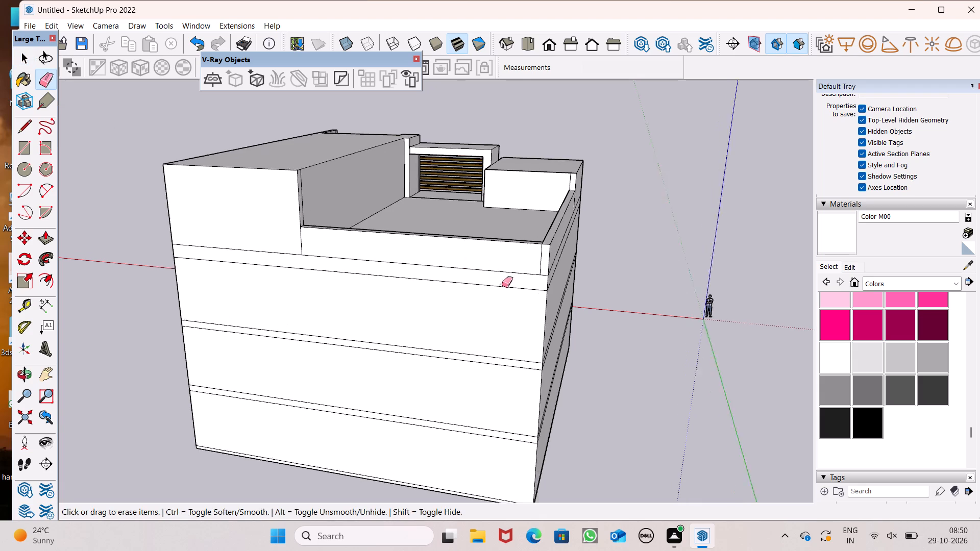
scroll(502, 285, up, 5)
scroll(542, 265, up, 4)
drag(567, 216, 560, 217)
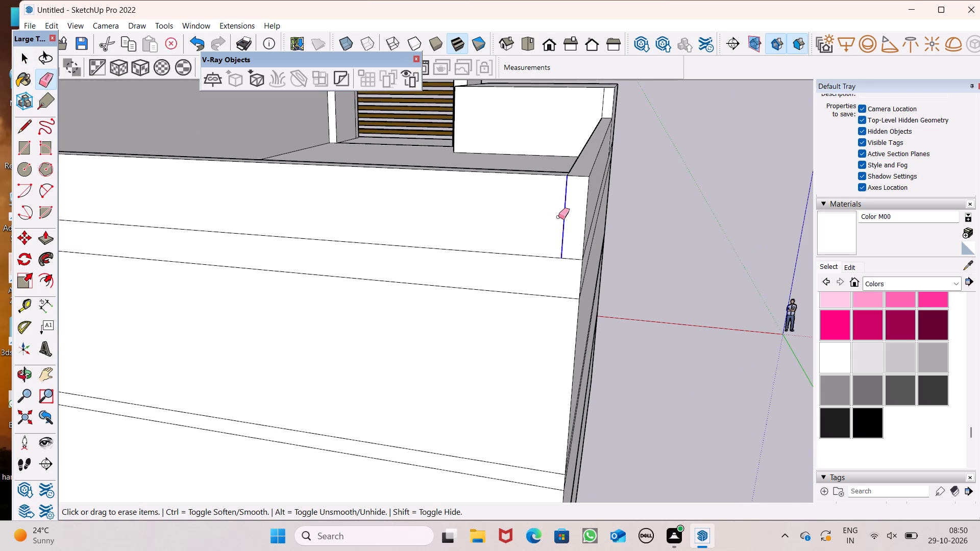
Erase the seam line across the parapet tops at the terrace's outer corner.
middle_drag(555, 219, 320, 258)
scroll(320, 258, up, 1)
scroll(309, 251, down, 3)
scroll(405, 209, up, 5)
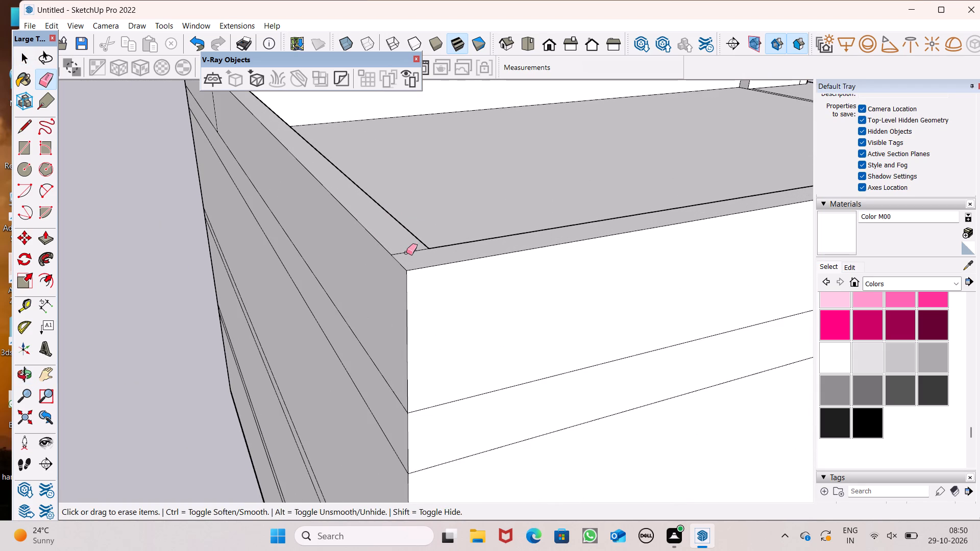
click(406, 253)
scroll(351, 191, down, 8)
scroll(303, 190, down, 5)
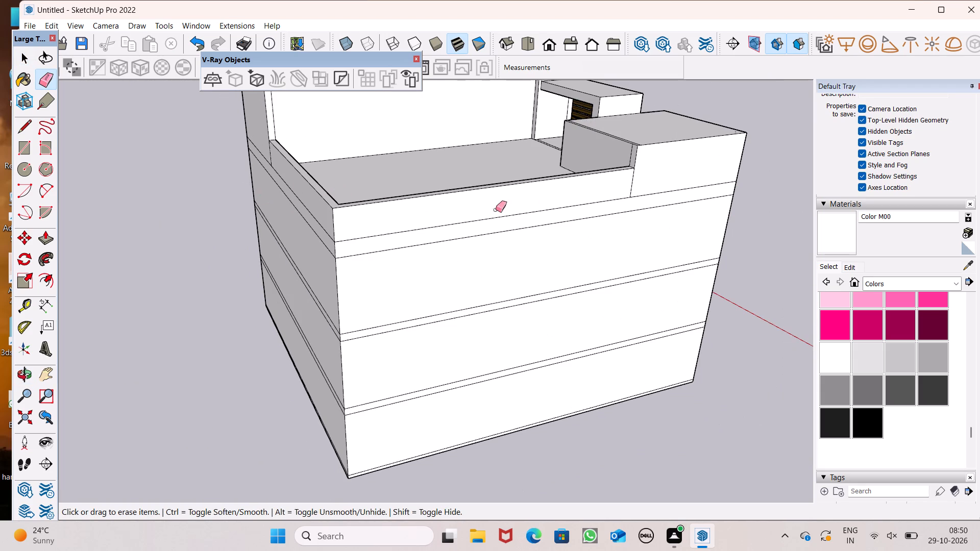
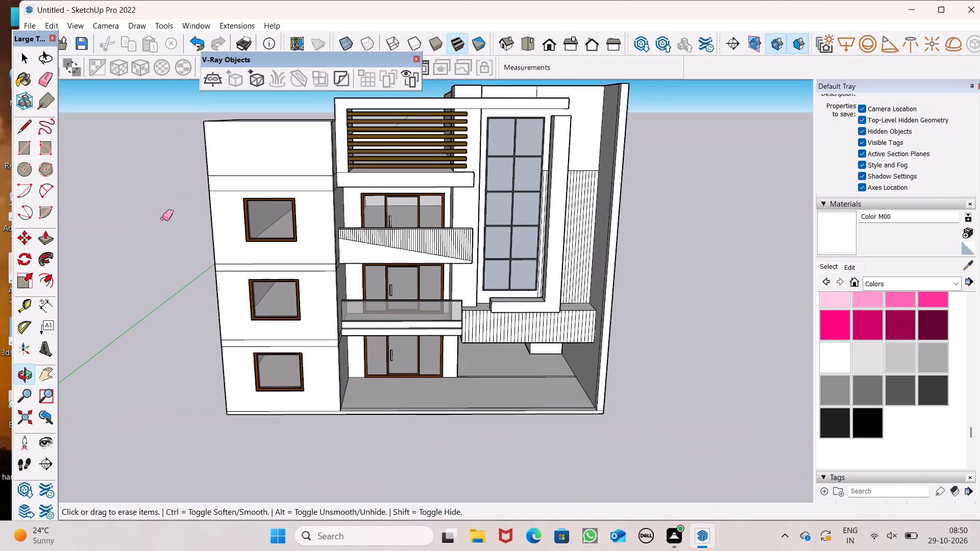
Erase the upper of the two floor lines across the side block's front, above the top window.
scroll(243, 195, down, 3)
scroll(227, 192, up, 4)
drag(235, 176, 266, 180)
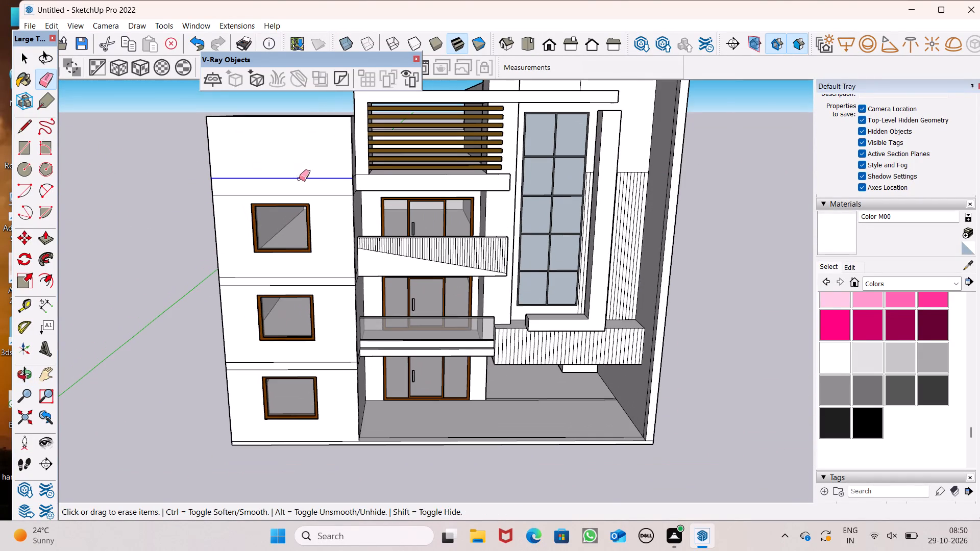
Erase the seam lines outlining the slab on the side block's inner wall, beside the slab under the slat screen.
scroll(341, 175, up, 4)
scroll(352, 173, down, 1)
scroll(364, 180, up, 2)
middle_drag(371, 202, 278, 236)
scroll(273, 227, up, 5)
click(289, 188)
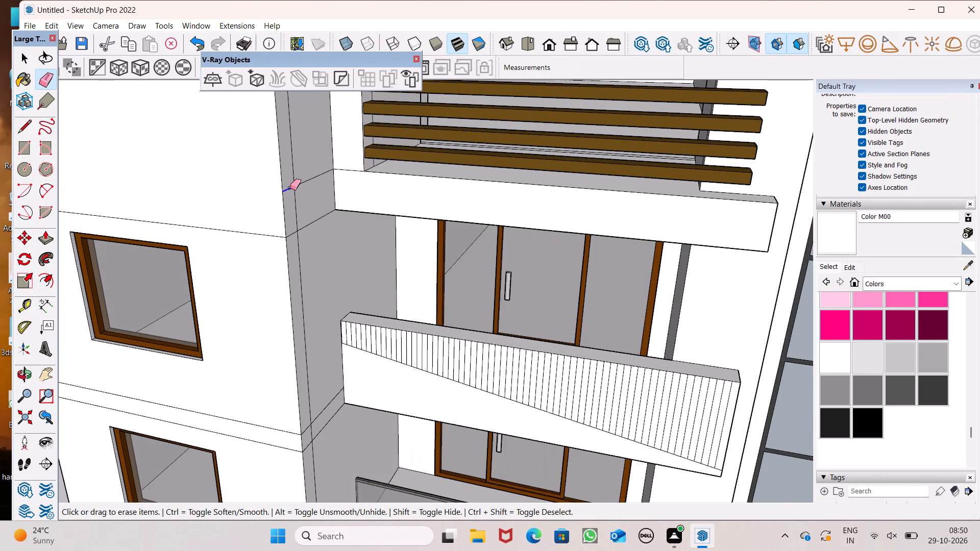
click(297, 177)
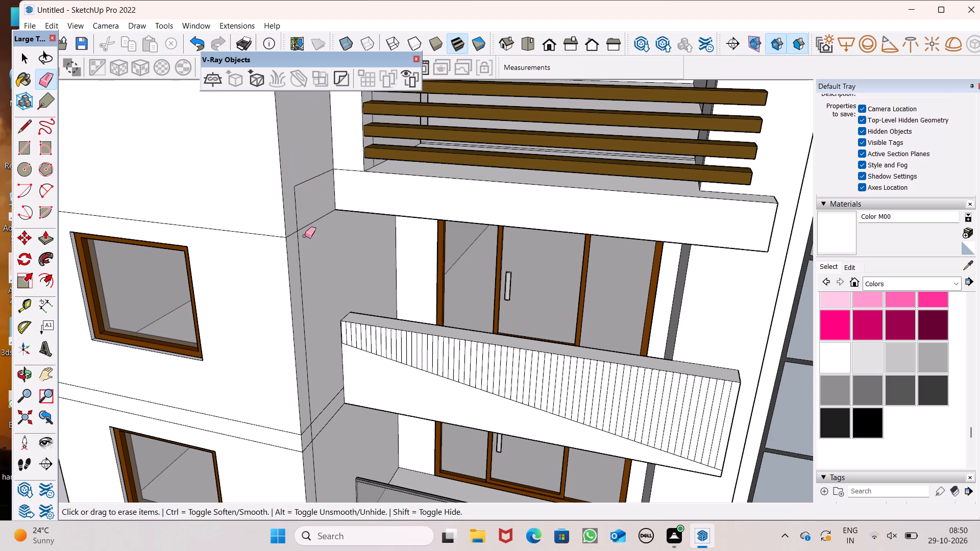
scroll(305, 236, up, 4)
drag(307, 174, 296, 210)
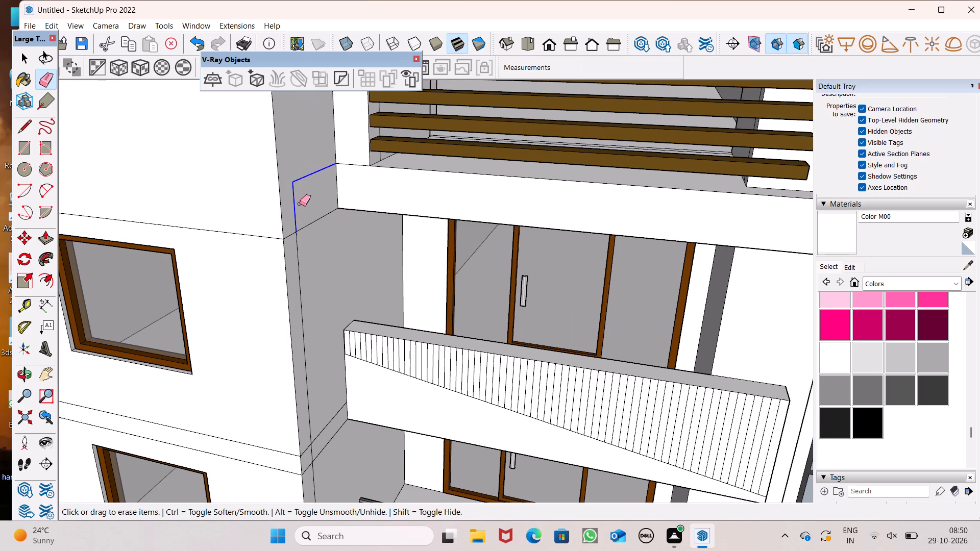
Erase the slab's bottom seam line and the vertical seam below it on the side block's inner wall.
middle_drag(350, 363, 216, 286)
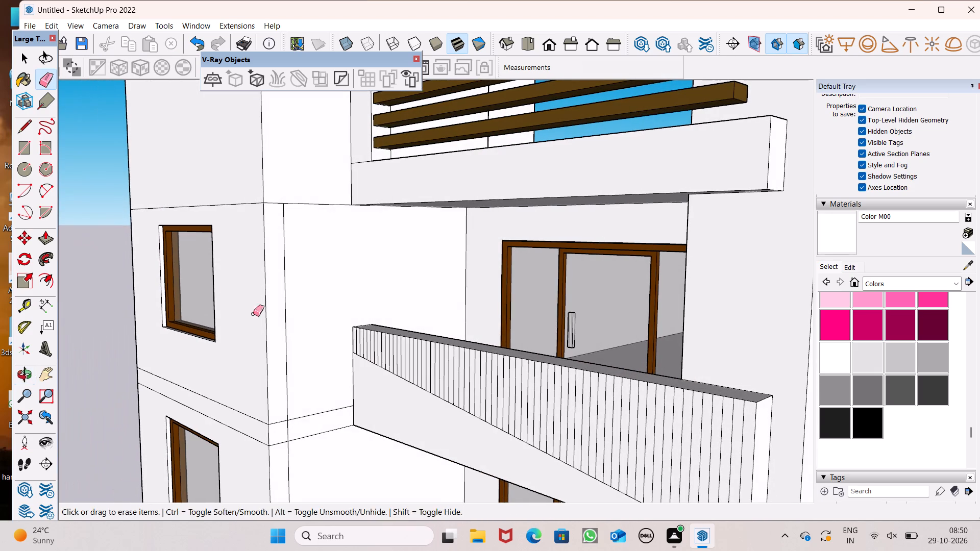
middle_drag(317, 320, 361, 345)
scroll(321, 297, up, 1)
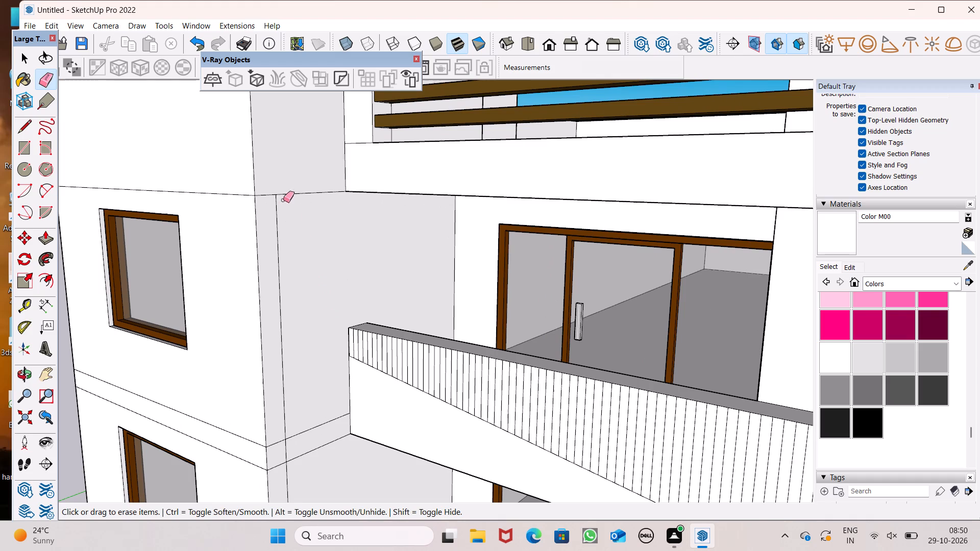
drag(276, 186, 293, 193)
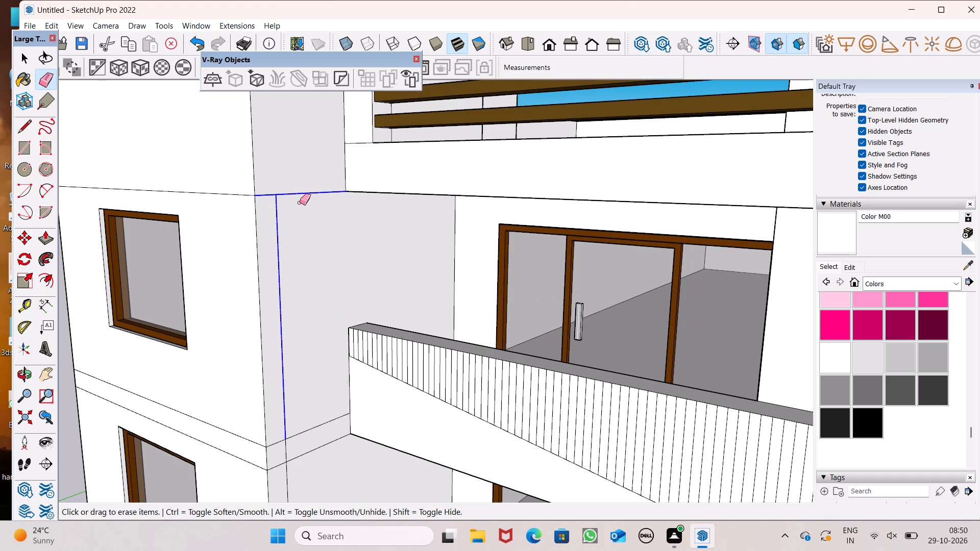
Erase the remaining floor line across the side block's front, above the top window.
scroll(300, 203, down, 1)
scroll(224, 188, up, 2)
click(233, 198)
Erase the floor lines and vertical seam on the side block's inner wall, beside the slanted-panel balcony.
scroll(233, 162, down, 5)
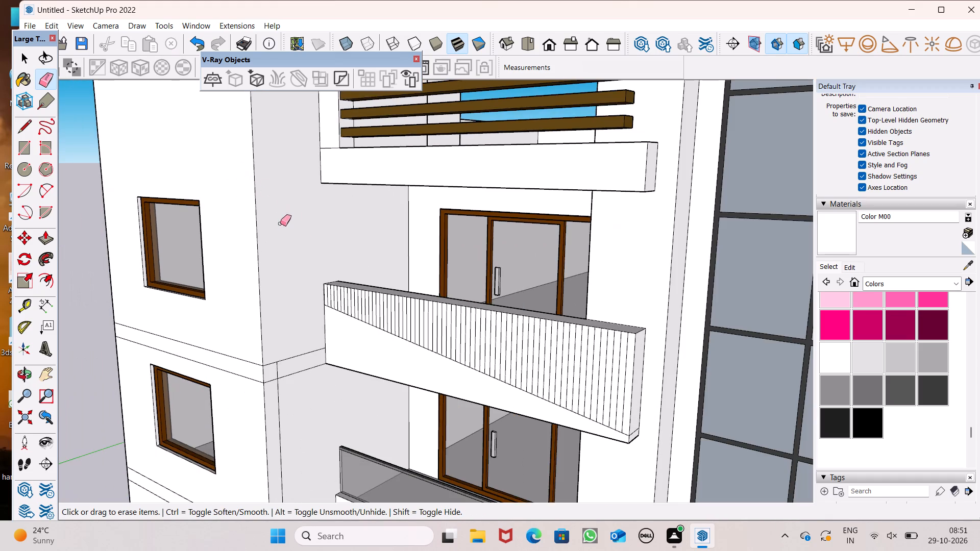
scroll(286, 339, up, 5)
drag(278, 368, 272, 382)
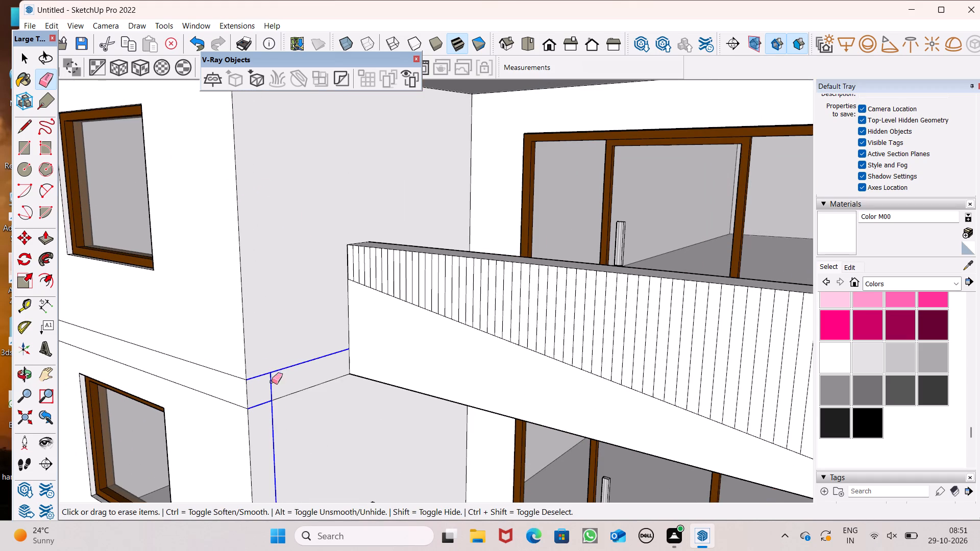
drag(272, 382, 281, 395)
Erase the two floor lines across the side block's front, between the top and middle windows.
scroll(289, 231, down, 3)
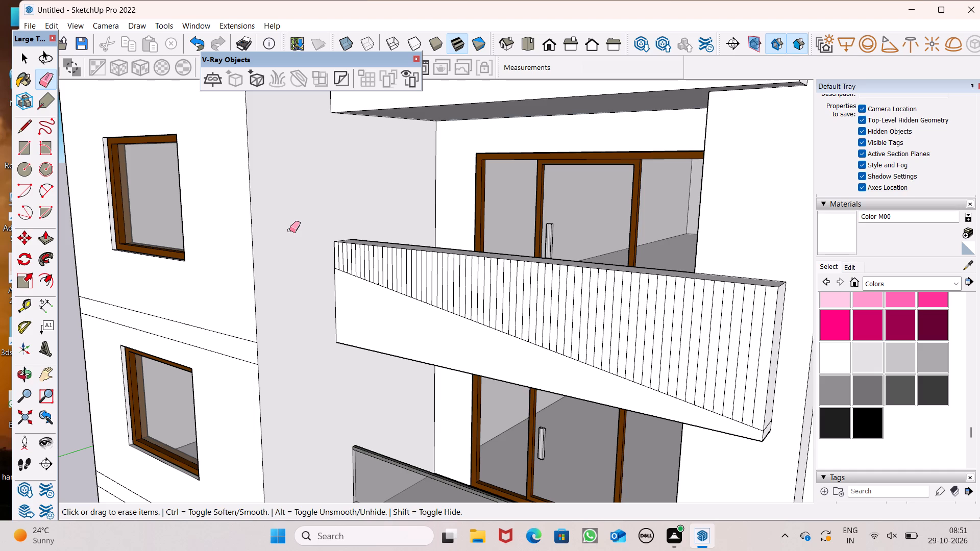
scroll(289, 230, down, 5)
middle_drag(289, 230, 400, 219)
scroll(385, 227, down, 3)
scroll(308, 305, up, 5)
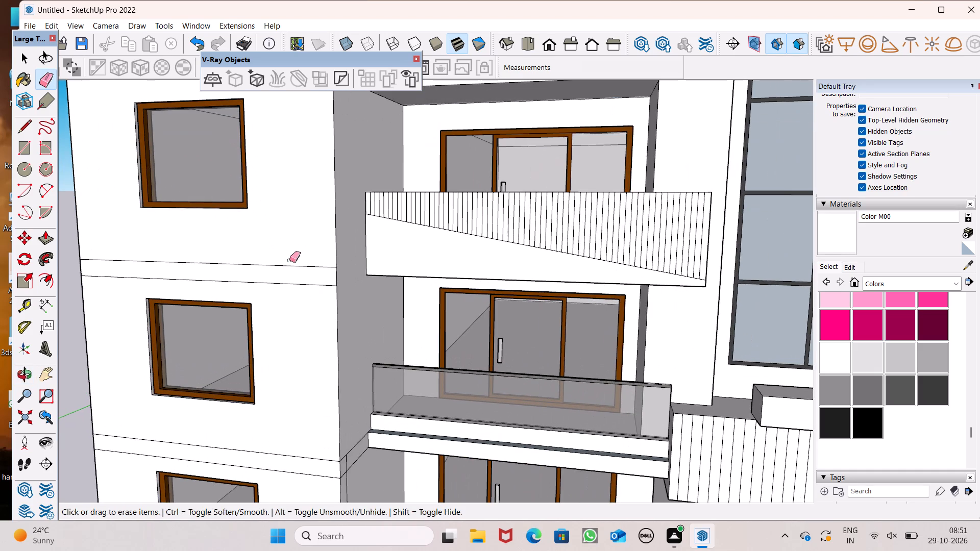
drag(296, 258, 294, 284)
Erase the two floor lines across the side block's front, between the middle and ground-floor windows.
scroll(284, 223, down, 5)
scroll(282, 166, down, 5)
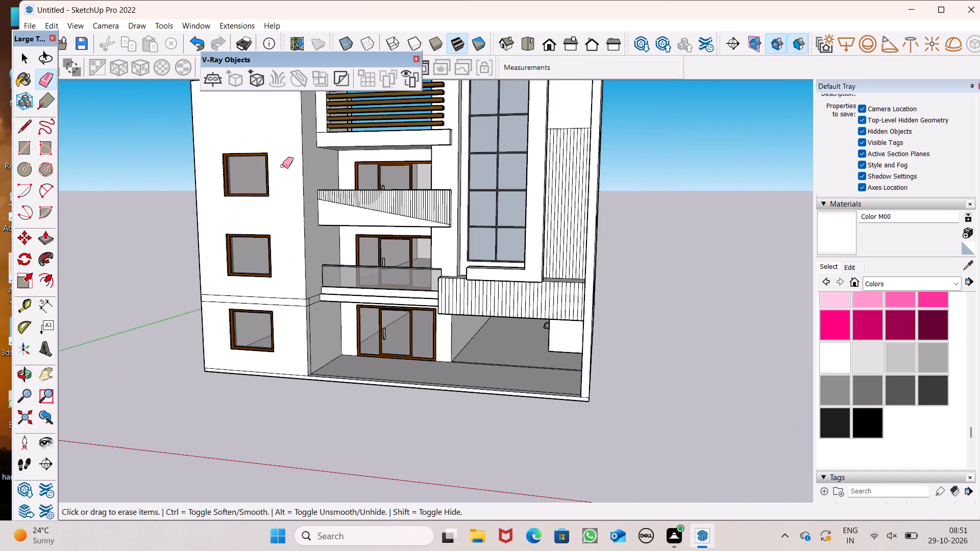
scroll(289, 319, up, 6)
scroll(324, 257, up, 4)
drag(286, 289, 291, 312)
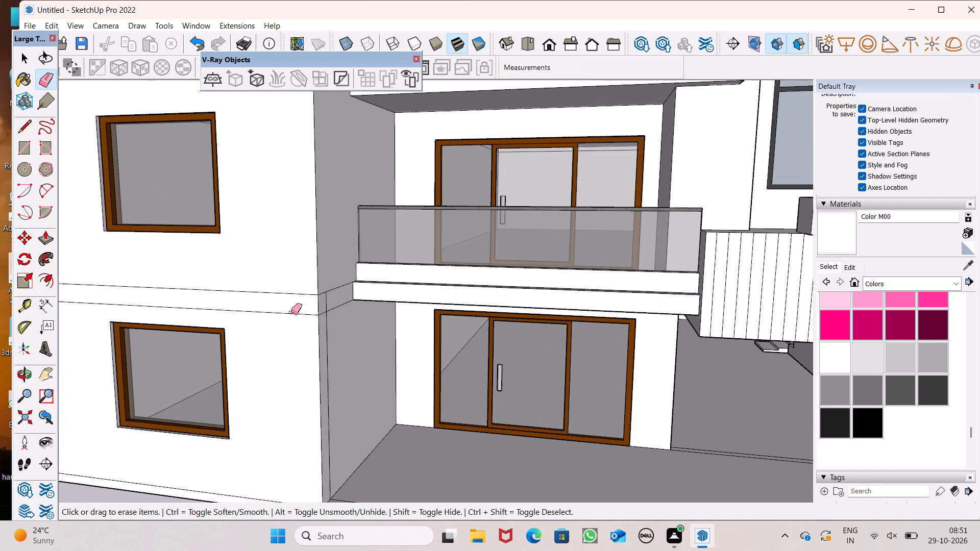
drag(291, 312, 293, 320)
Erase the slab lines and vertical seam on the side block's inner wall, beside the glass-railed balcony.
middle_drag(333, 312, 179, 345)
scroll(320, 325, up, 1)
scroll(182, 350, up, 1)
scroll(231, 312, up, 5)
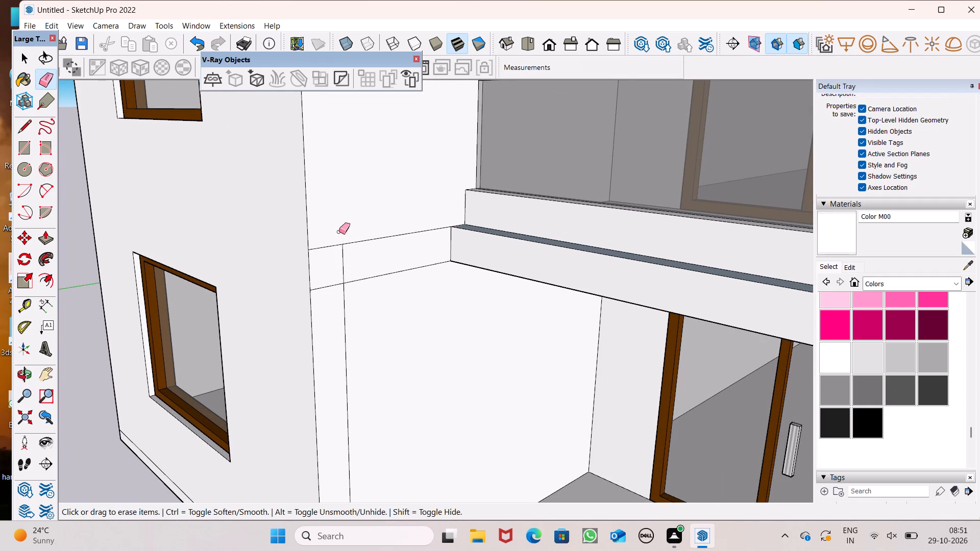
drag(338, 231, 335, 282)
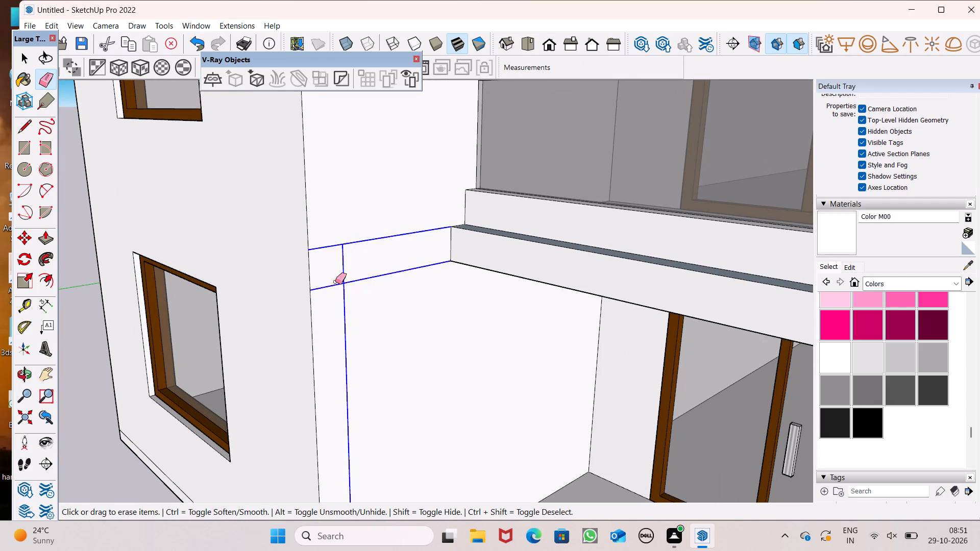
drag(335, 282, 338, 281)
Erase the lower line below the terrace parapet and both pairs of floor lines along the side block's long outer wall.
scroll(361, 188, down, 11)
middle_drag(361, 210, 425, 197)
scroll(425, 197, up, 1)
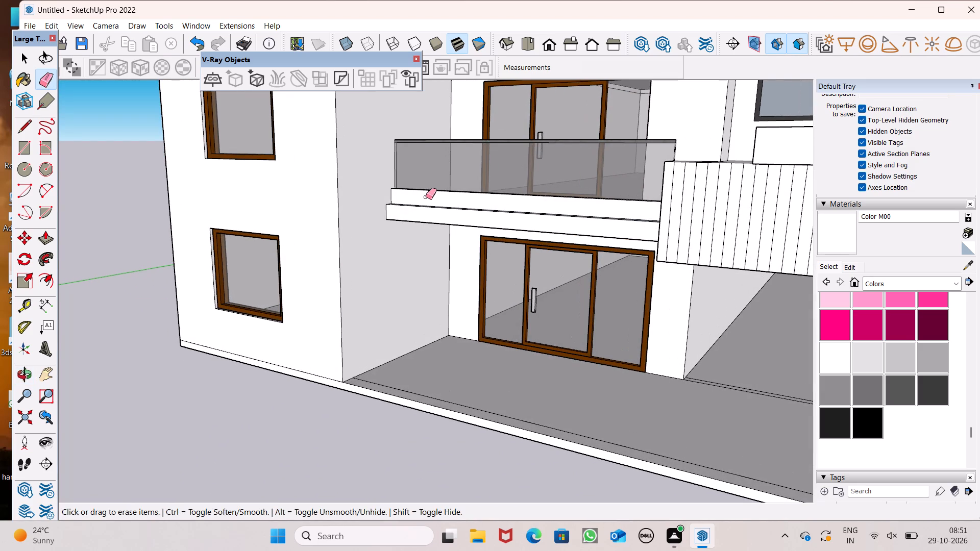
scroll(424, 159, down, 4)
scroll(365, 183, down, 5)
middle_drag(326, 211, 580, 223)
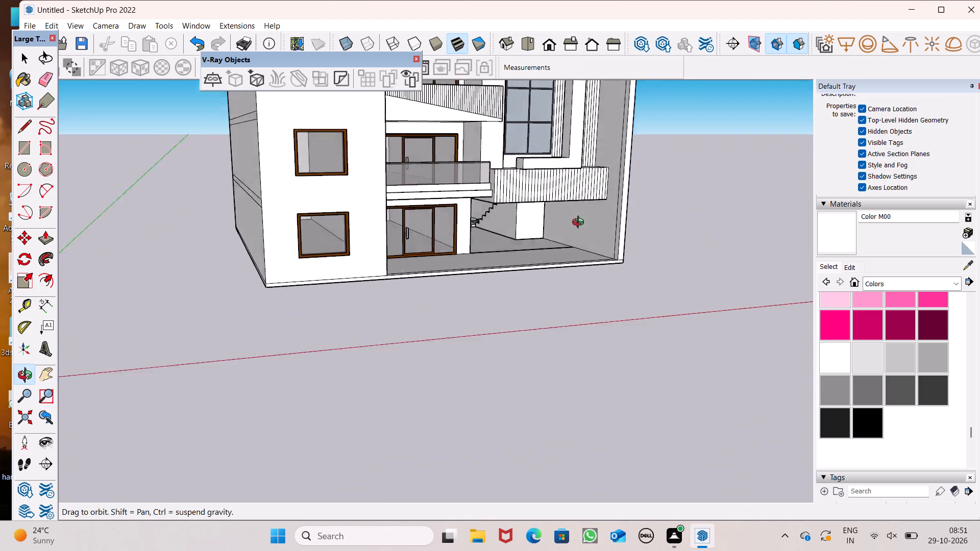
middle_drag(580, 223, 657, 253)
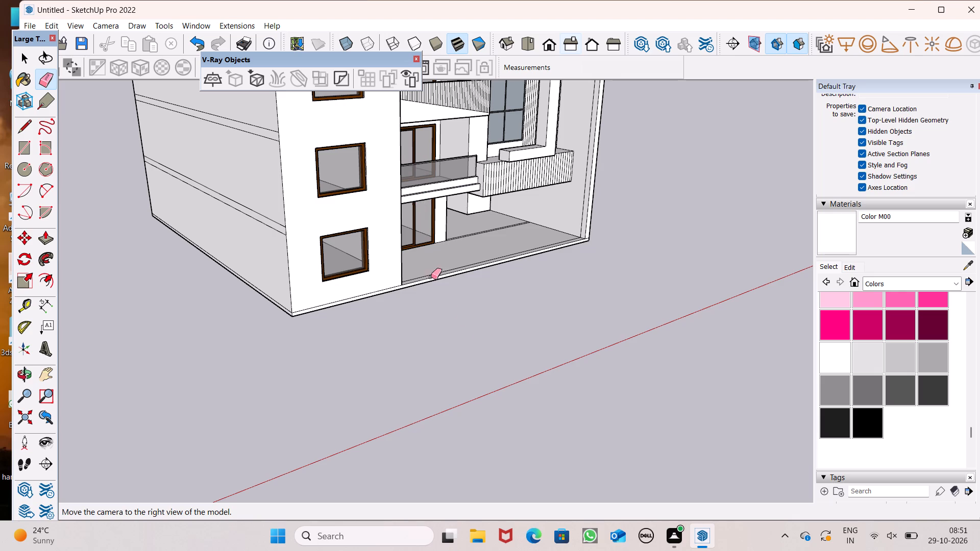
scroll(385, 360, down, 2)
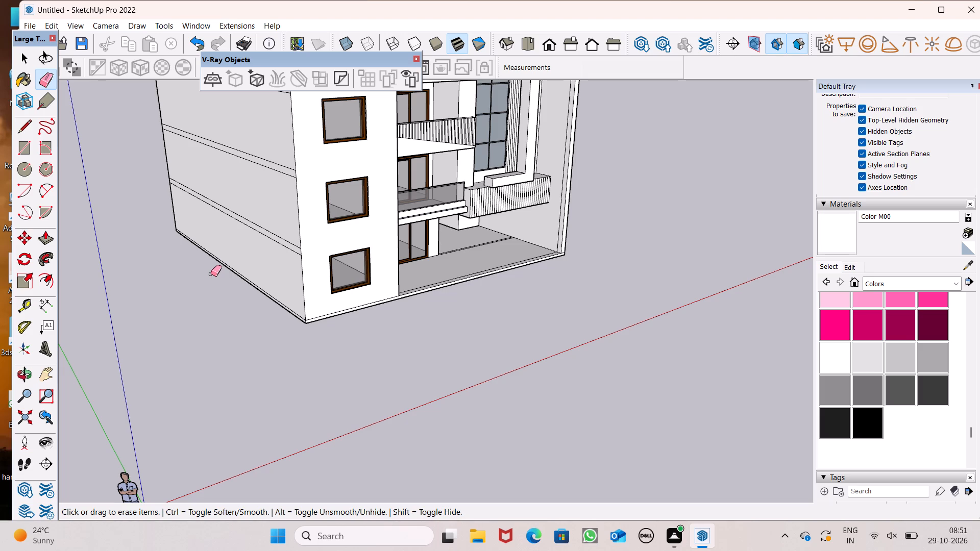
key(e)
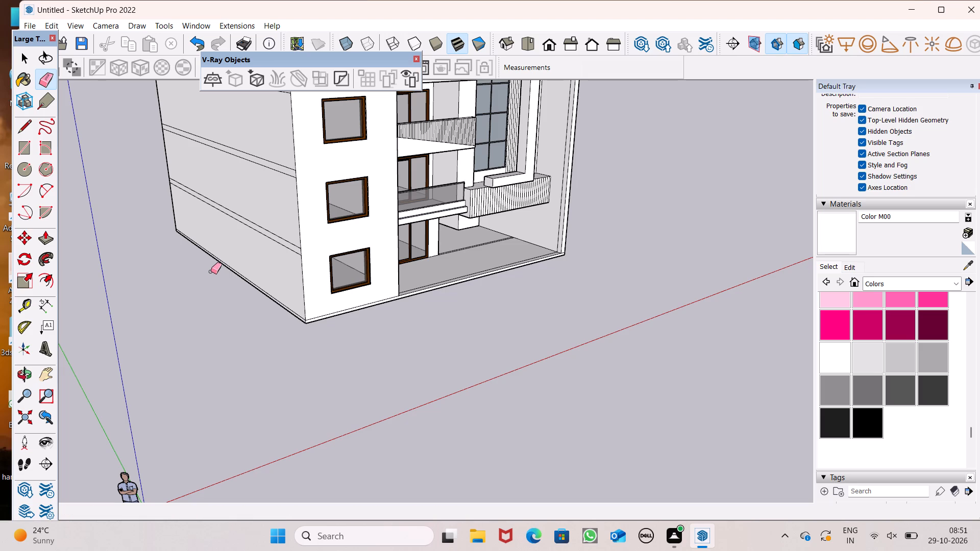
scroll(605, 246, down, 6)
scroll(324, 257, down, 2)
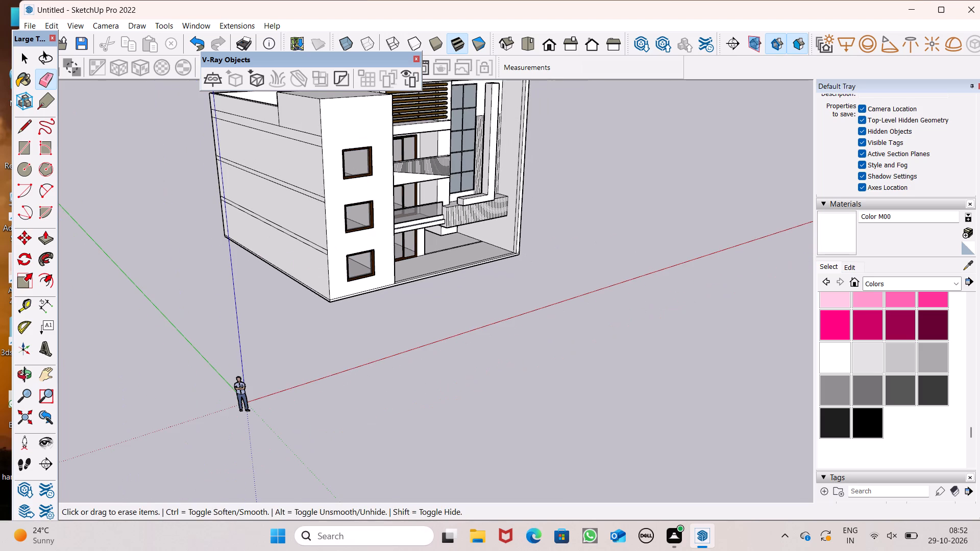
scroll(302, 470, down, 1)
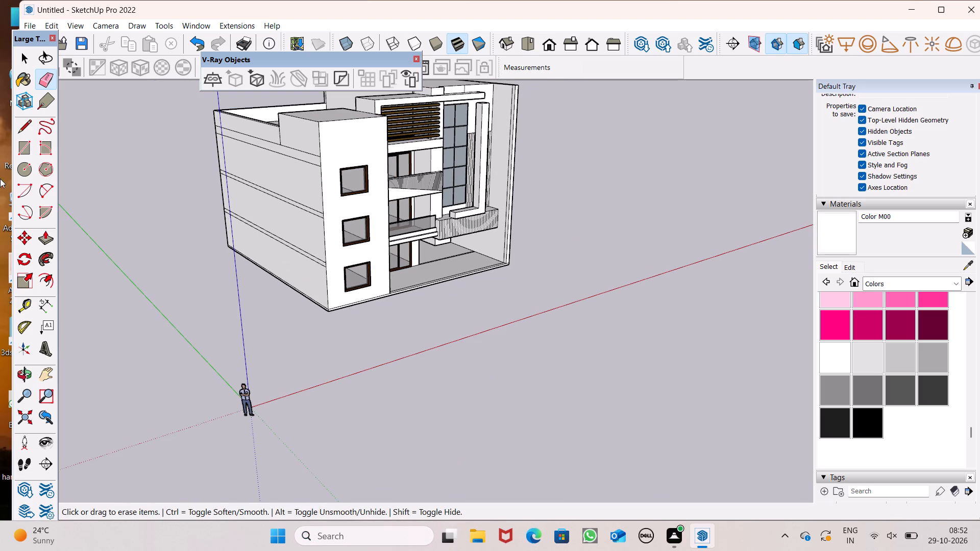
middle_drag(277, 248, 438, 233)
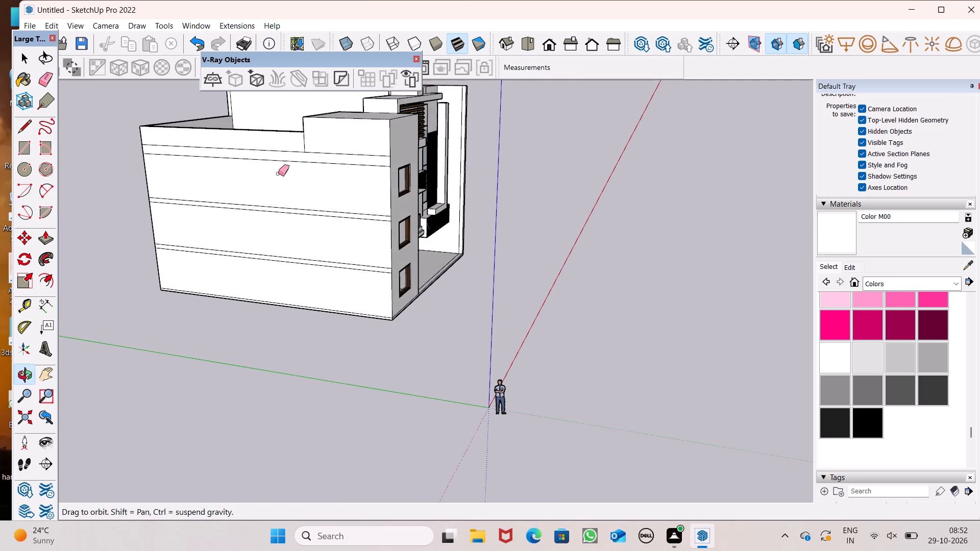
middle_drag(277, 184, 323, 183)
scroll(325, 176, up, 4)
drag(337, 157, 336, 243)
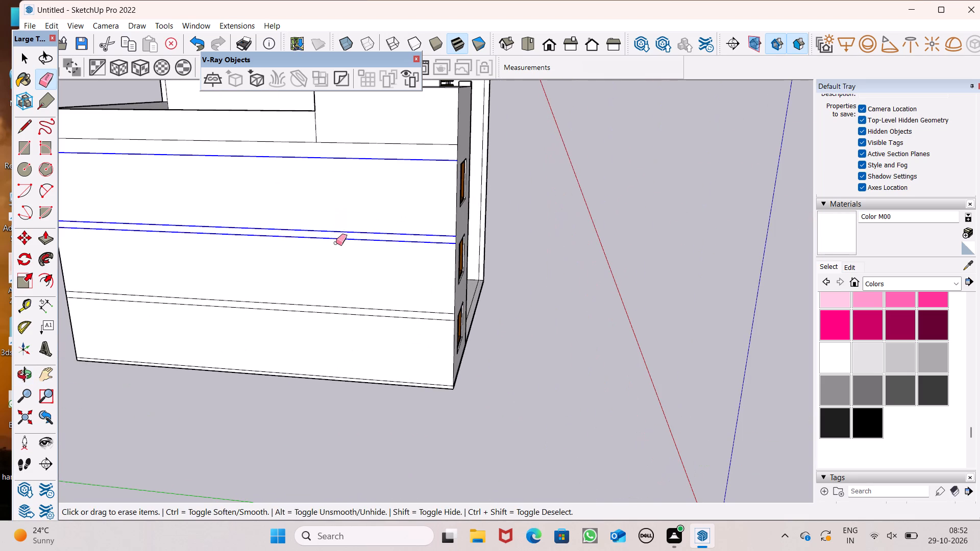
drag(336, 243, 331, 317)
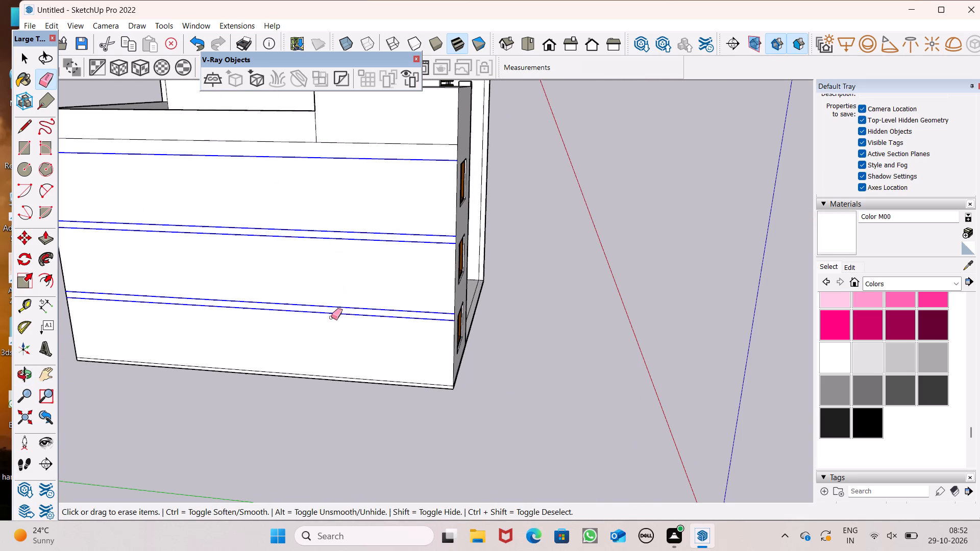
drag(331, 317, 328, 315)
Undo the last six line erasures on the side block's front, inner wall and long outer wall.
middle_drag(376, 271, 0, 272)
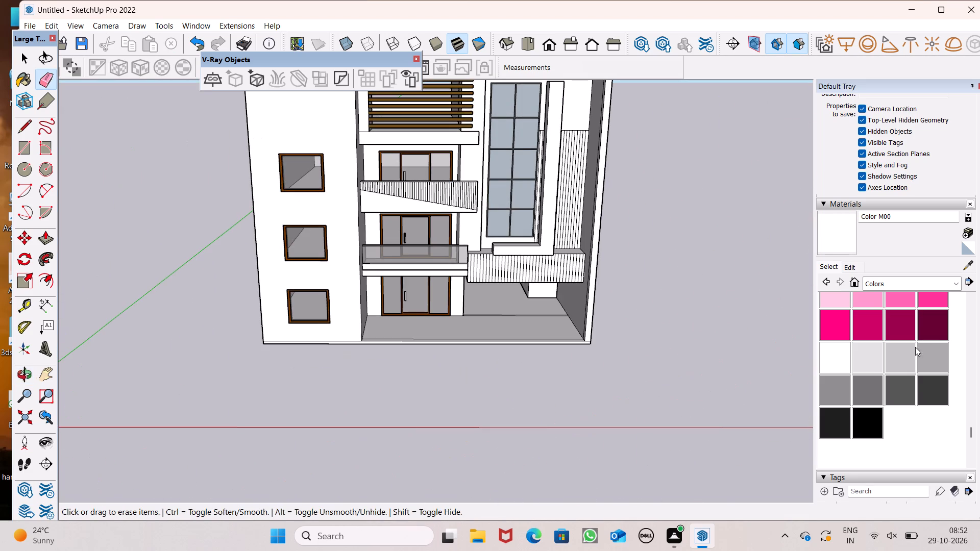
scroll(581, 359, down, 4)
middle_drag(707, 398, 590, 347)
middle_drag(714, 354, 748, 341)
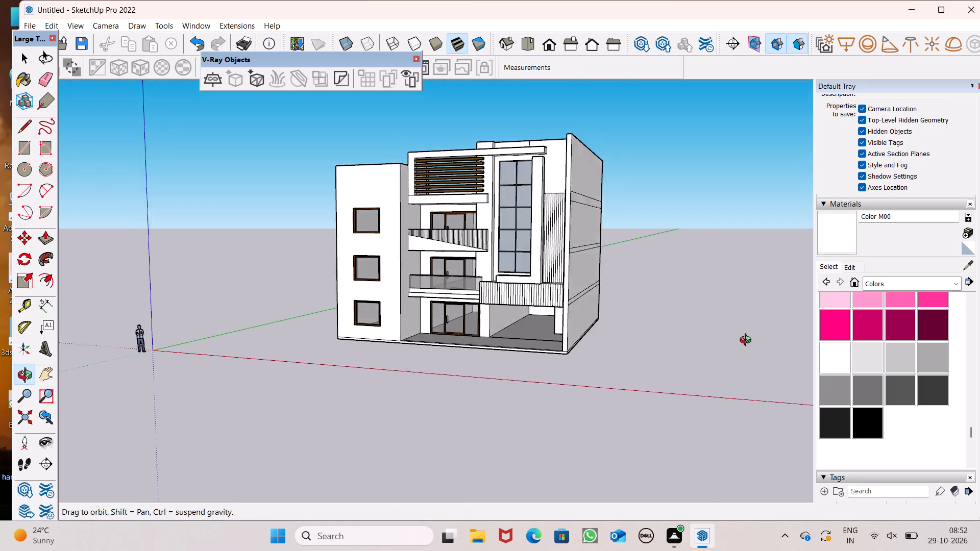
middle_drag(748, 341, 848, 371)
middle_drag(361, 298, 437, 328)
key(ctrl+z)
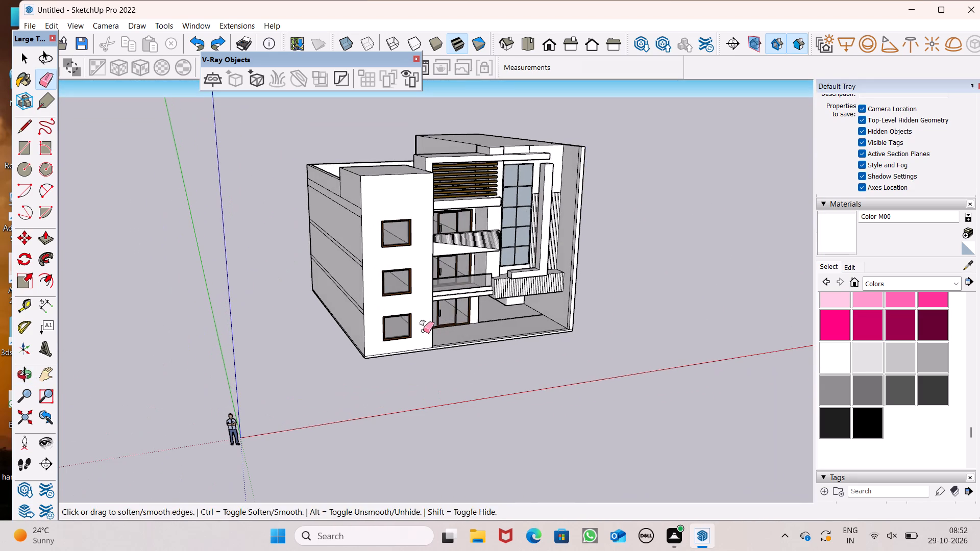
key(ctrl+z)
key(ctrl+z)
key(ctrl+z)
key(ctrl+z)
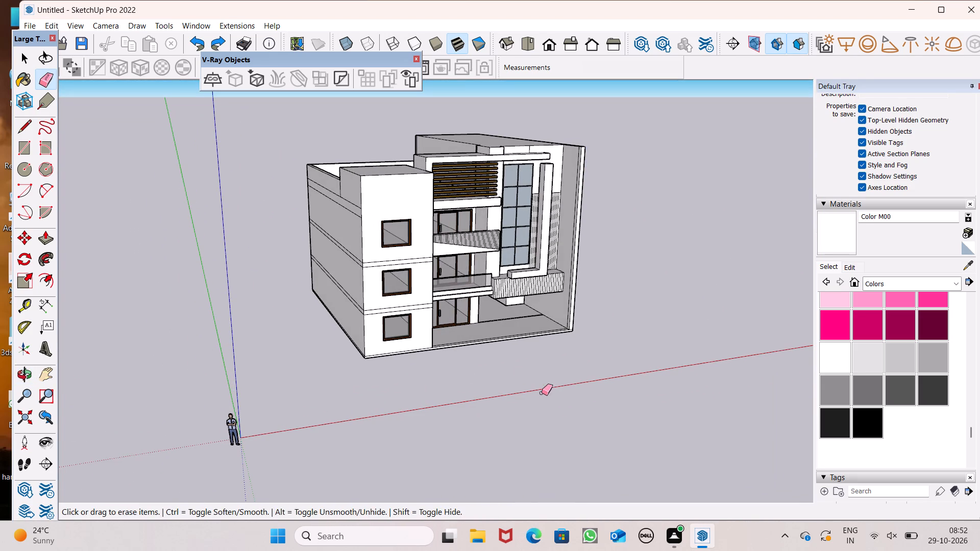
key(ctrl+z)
Erase the lower line below the terrace parapet and both pairs of floor lines along the side block's long outer wall.
drag(531, 386, 472, 365)
middle_drag(532, 419, 503, 411)
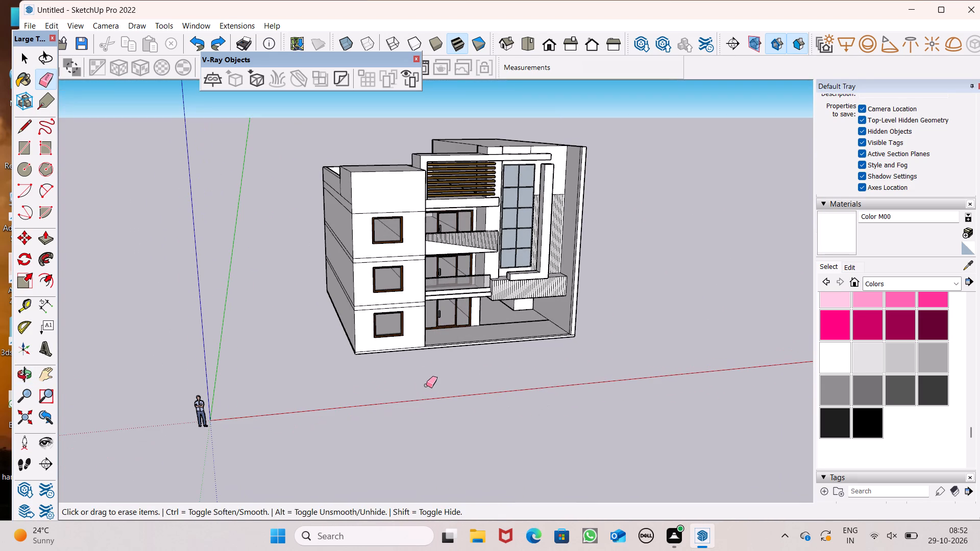
scroll(314, 348, up, 1)
middle_drag(317, 351, 492, 408)
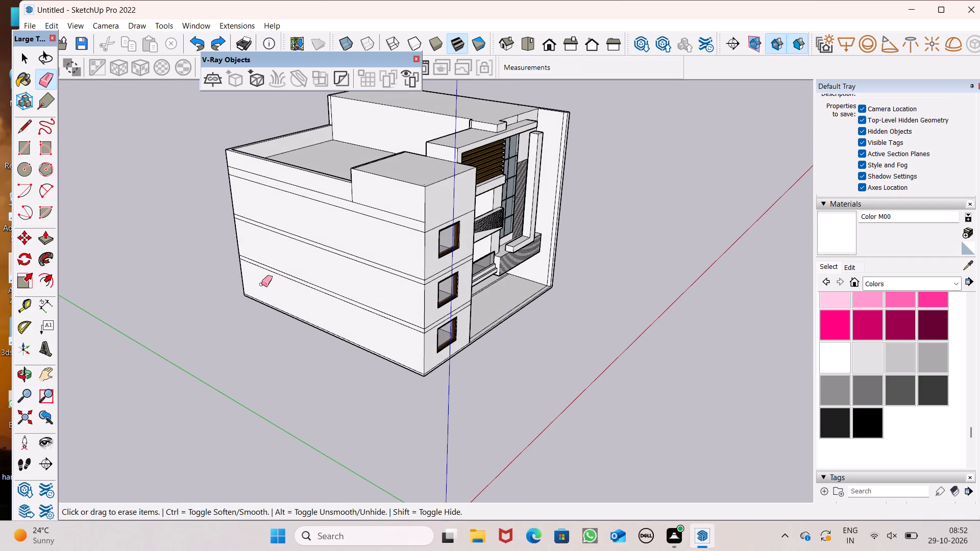
drag(378, 217, 378, 223)
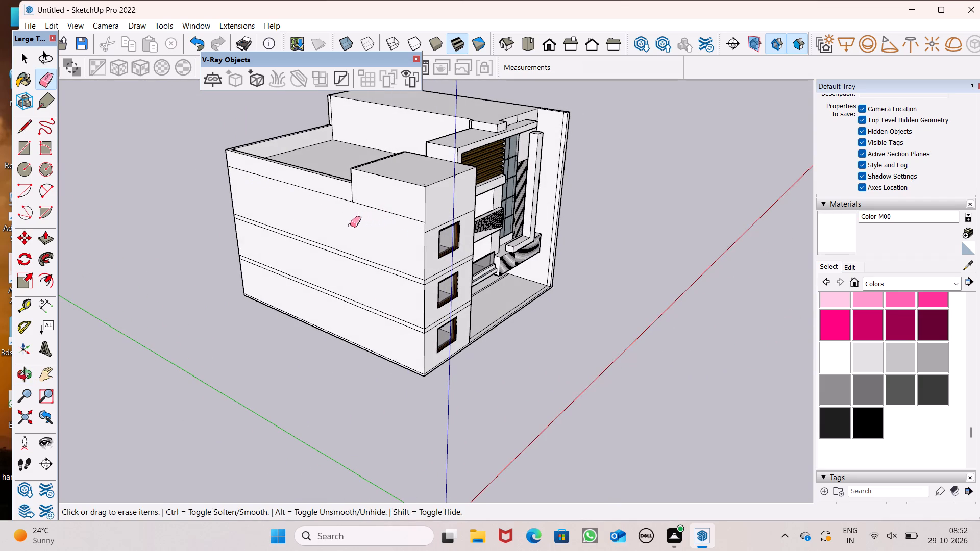
drag(366, 242, 366, 314)
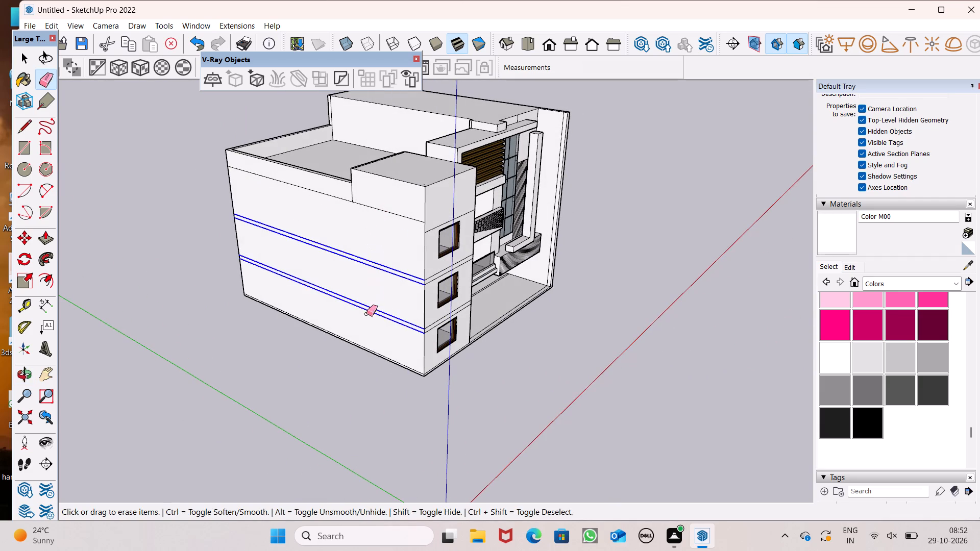
drag(366, 314, 362, 313)
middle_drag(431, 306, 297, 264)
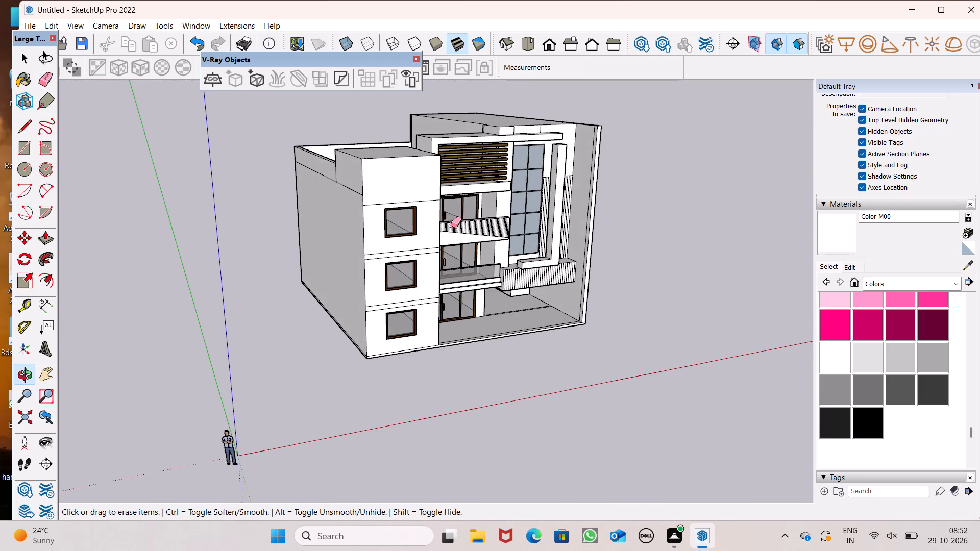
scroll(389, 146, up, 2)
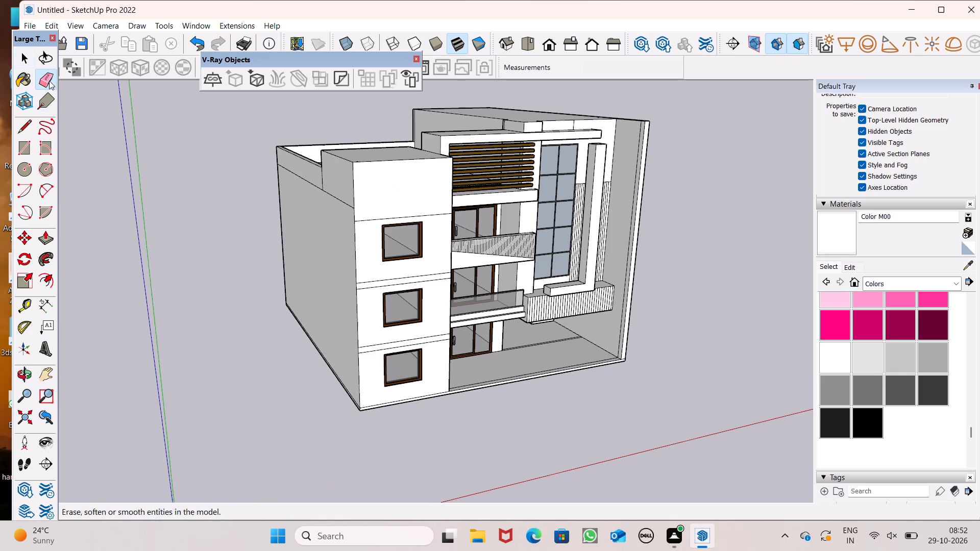
Draw a line about 16' 6 9/16" across the side block's front face, continuing the line below the terrace parapet.
click(24, 124)
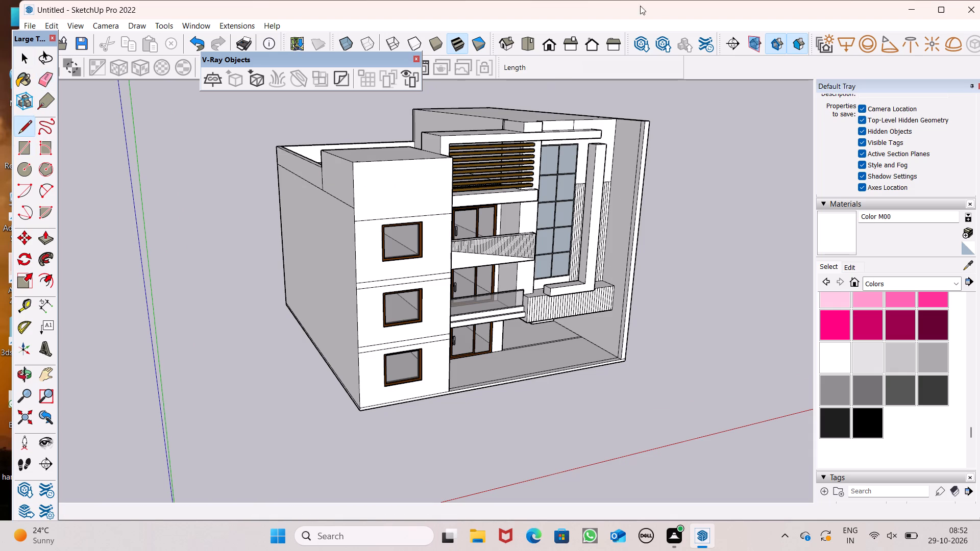
scroll(498, 183, up, 8)
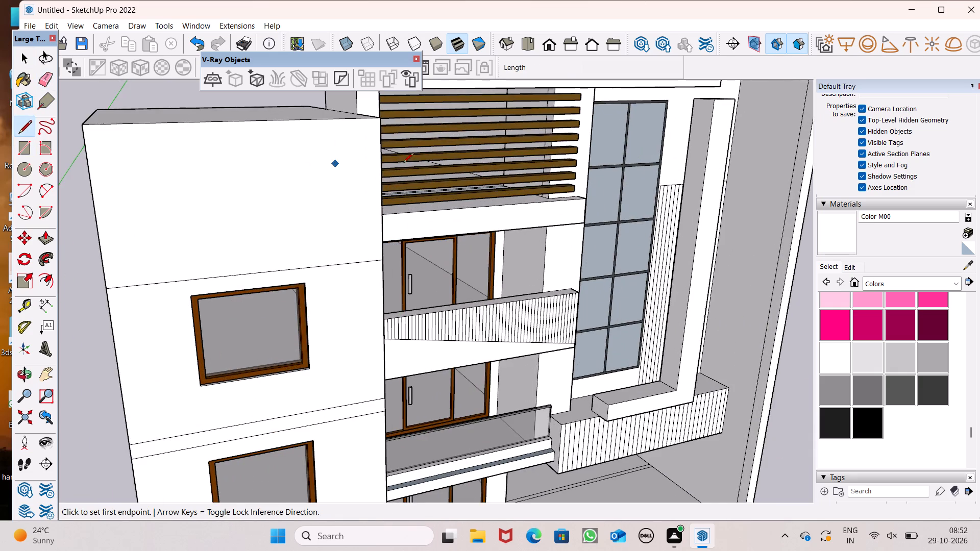
scroll(451, 169, down, 4)
middle_drag(387, 184, 432, 177)
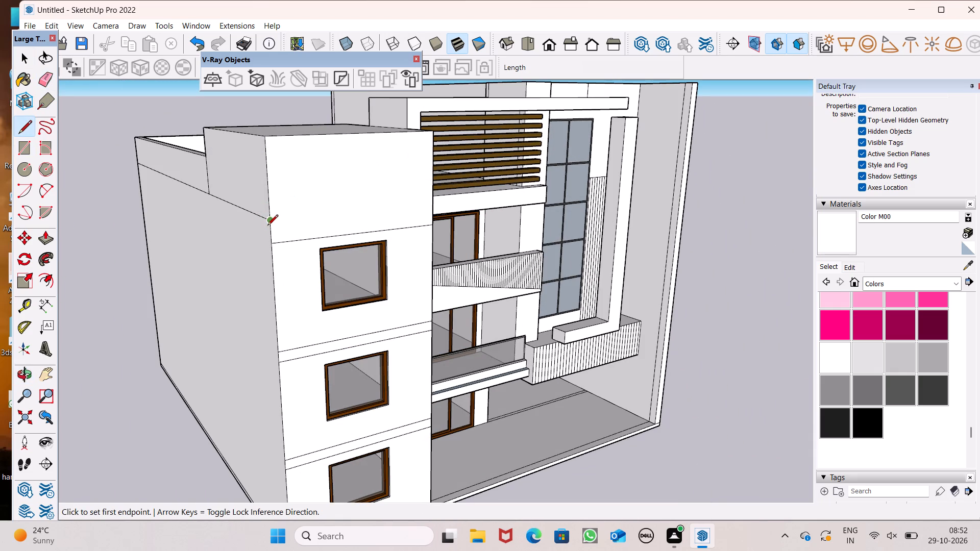
click(271, 220)
middle_drag(443, 206, 435, 203)
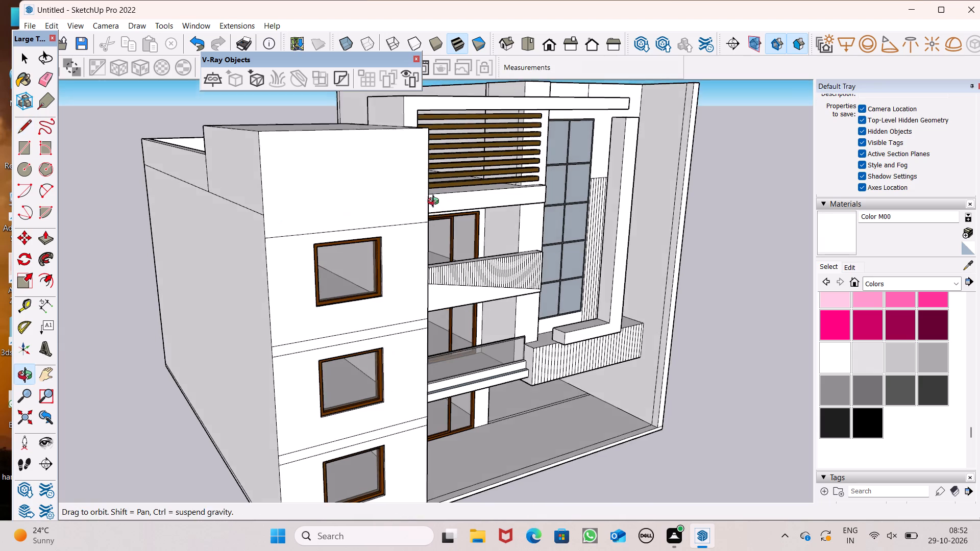
middle_drag(435, 203, 405, 206)
click(405, 201)
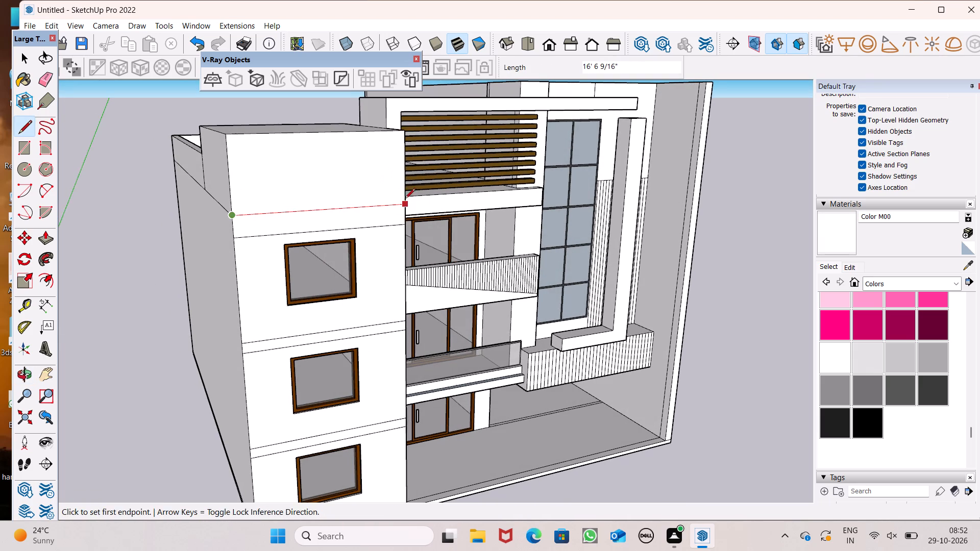
Erase the old line just above the top window and both pairs of floor lines on the side block's front face.
click(41, 73)
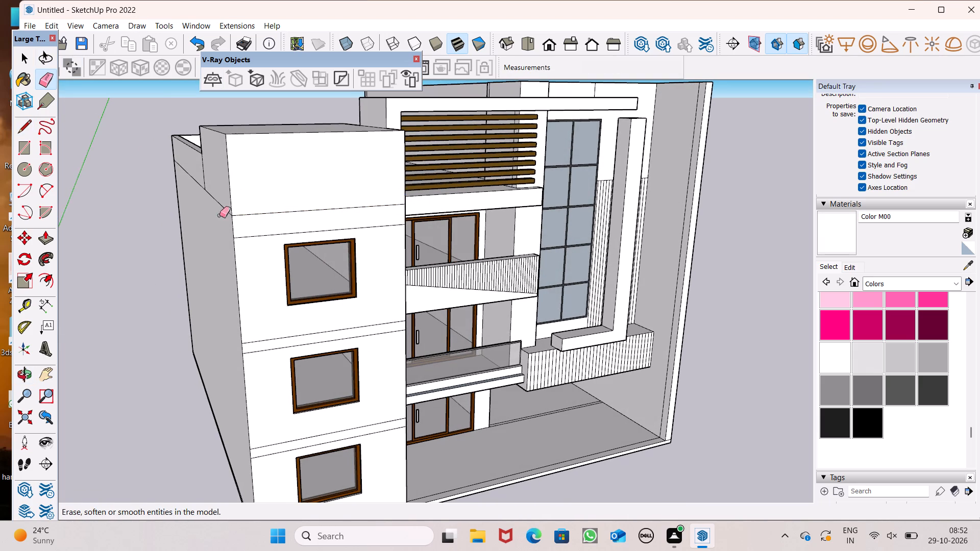
drag(255, 240, 255, 234)
scroll(265, 184, down, 6)
middle_drag(268, 189, 333, 153)
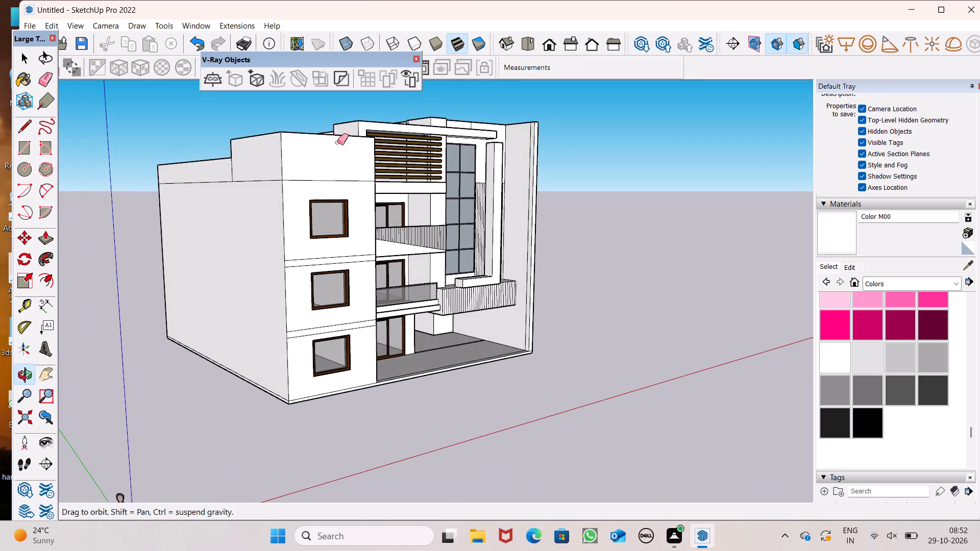
scroll(305, 347, up, 4)
drag(292, 322, 293, 337)
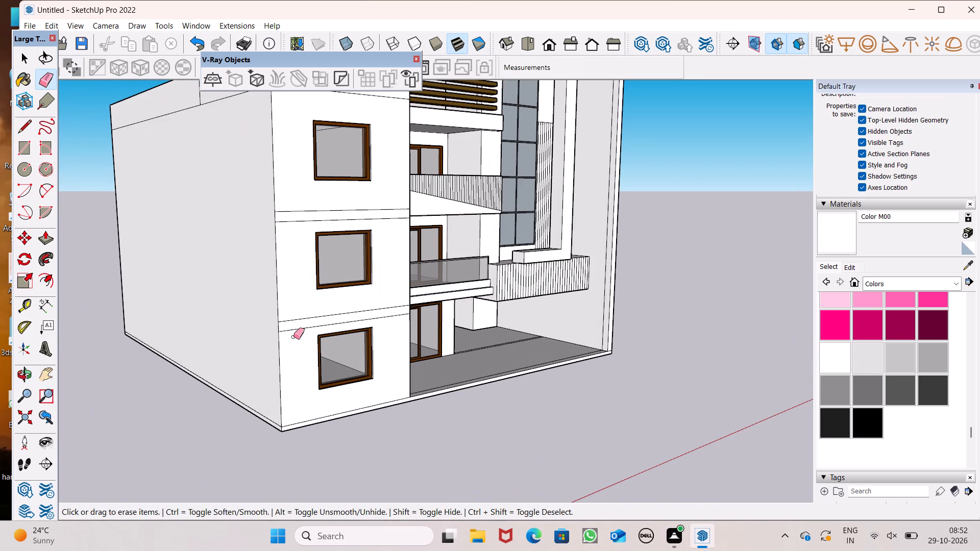
drag(293, 337, 288, 340)
drag(293, 207, 295, 229)
drag(293, 285, 293, 297)
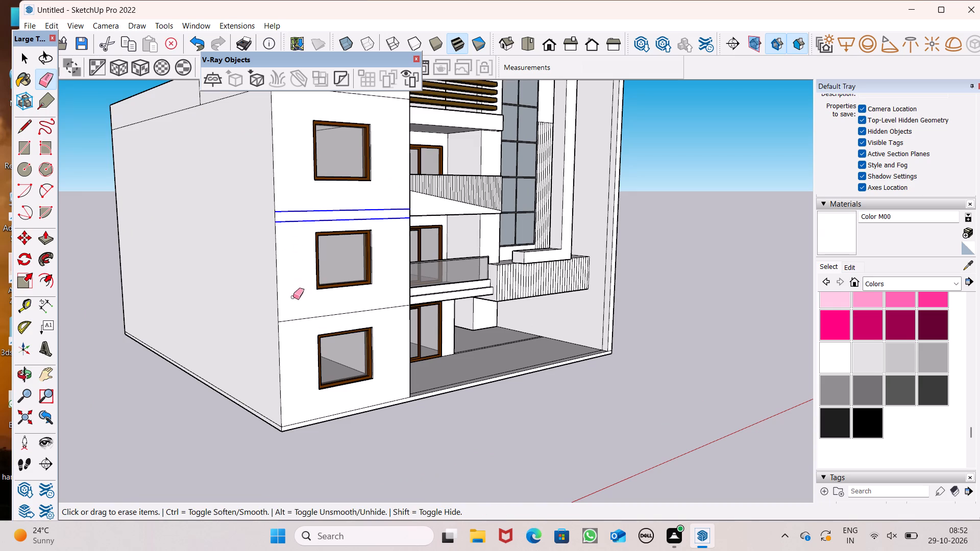
drag(293, 297, 291, 337)
Erase the three pairs of floor lines, including their leftover end stubs, from the outer face of the tall wall opposite the side block.
scroll(304, 271, down, 4)
middle_drag(309, 279, 339, 284)
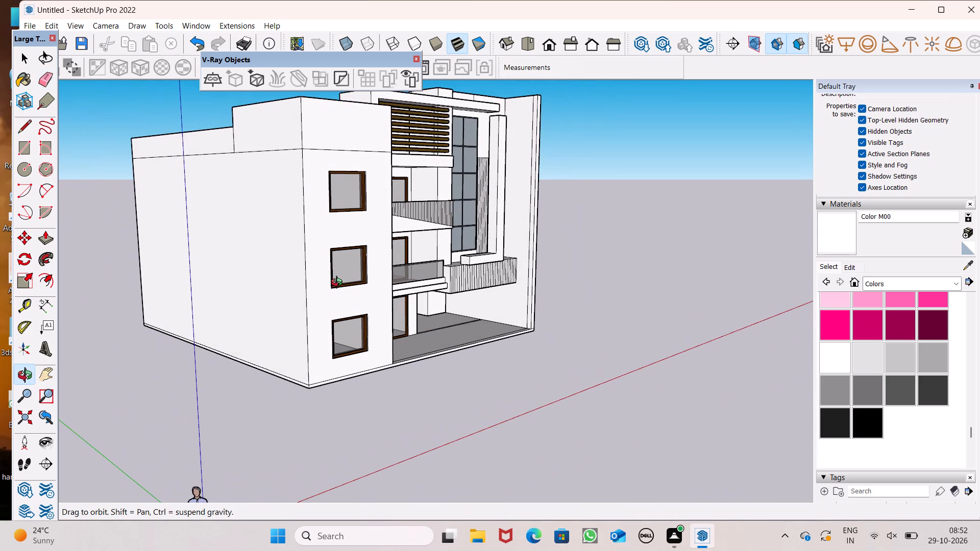
middle_drag(339, 284, 140, 275)
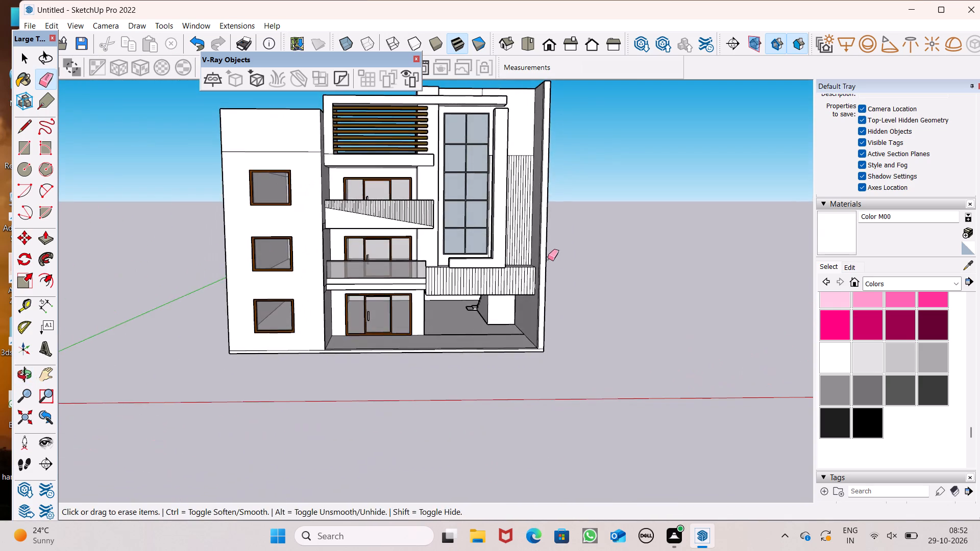
middle_drag(551, 261, 259, 283)
scroll(194, 274, down, 4)
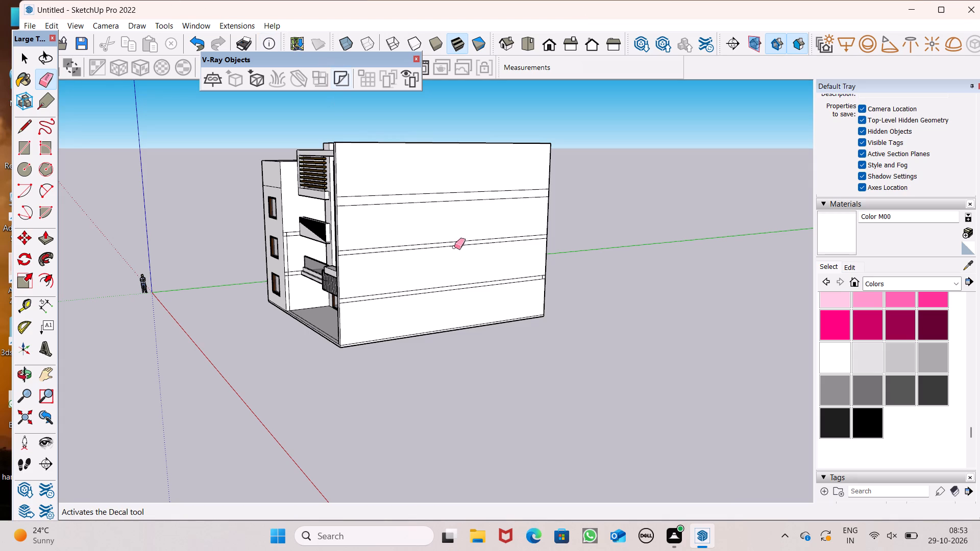
drag(457, 189, 455, 212)
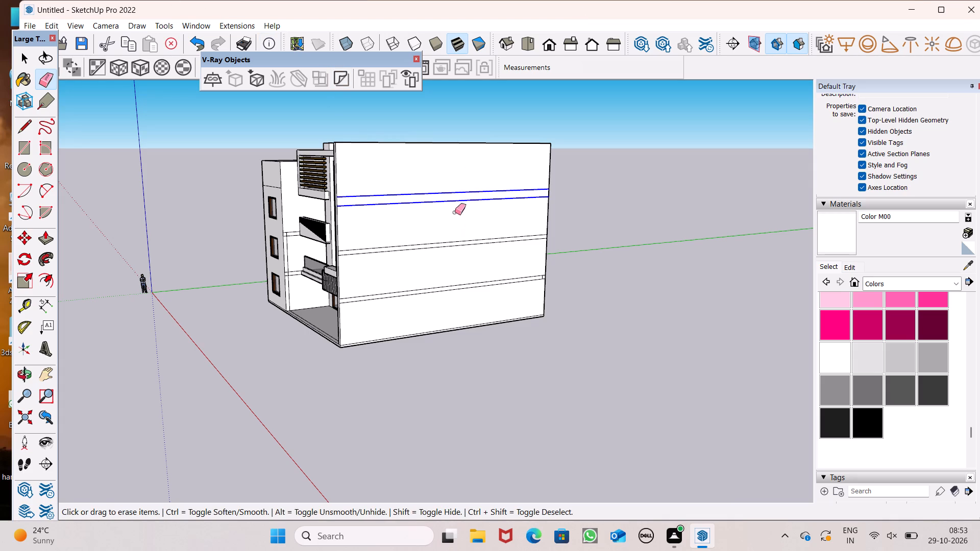
drag(455, 212, 442, 292)
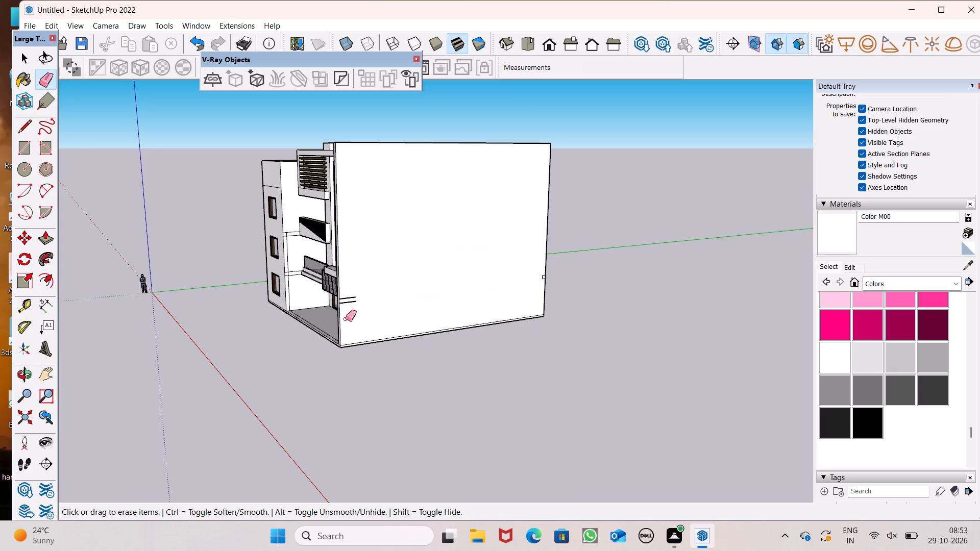
scroll(360, 318, up, 7)
drag(350, 272, 340, 289)
scroll(707, 246, up, 3)
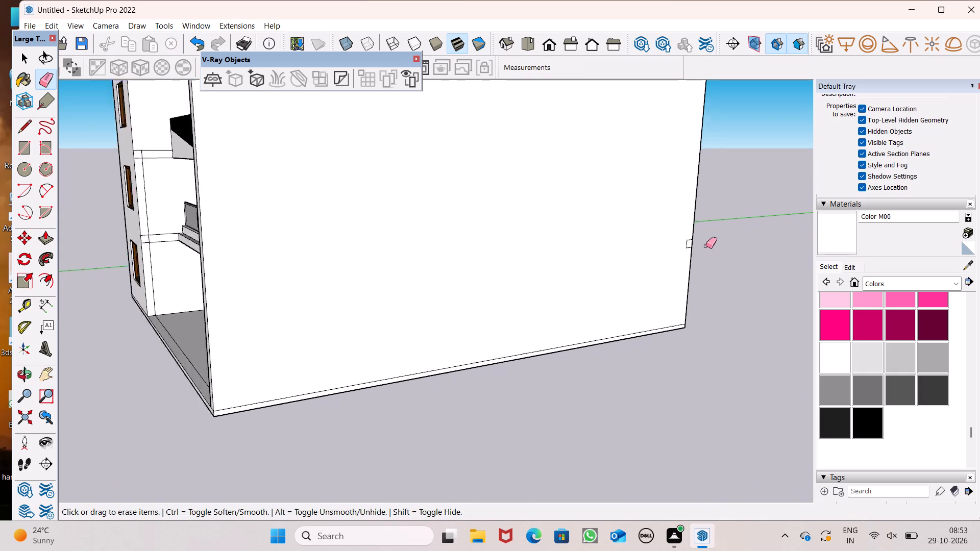
scroll(706, 246, up, 4)
drag(677, 236, 677, 262)
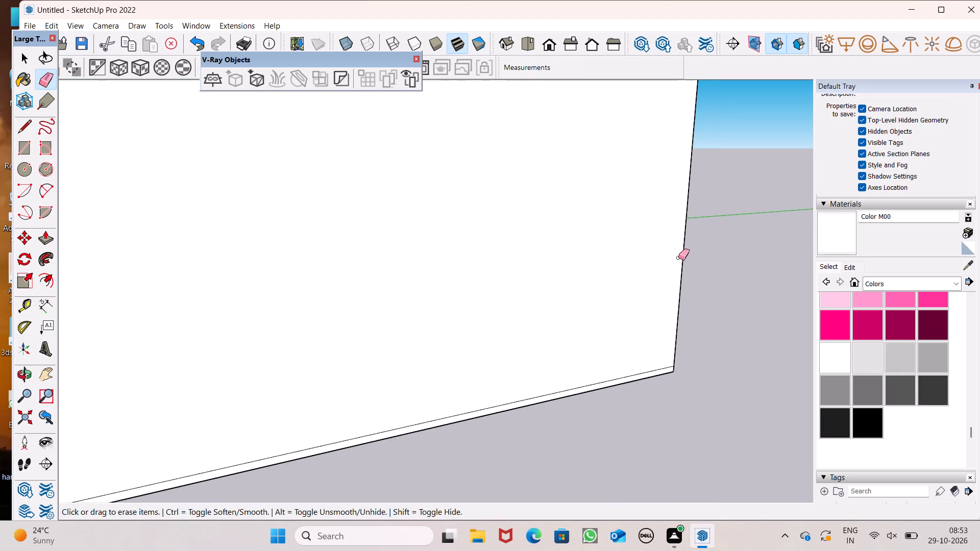
Erase the lower line below the terrace parapet and both pairs of floor lines on the rear wall.
middle_drag(652, 272, 0, 317)
scroll(0, 317, up, 1)
scroll(348, 337, down, 11)
middle_drag(428, 302, 523, 268)
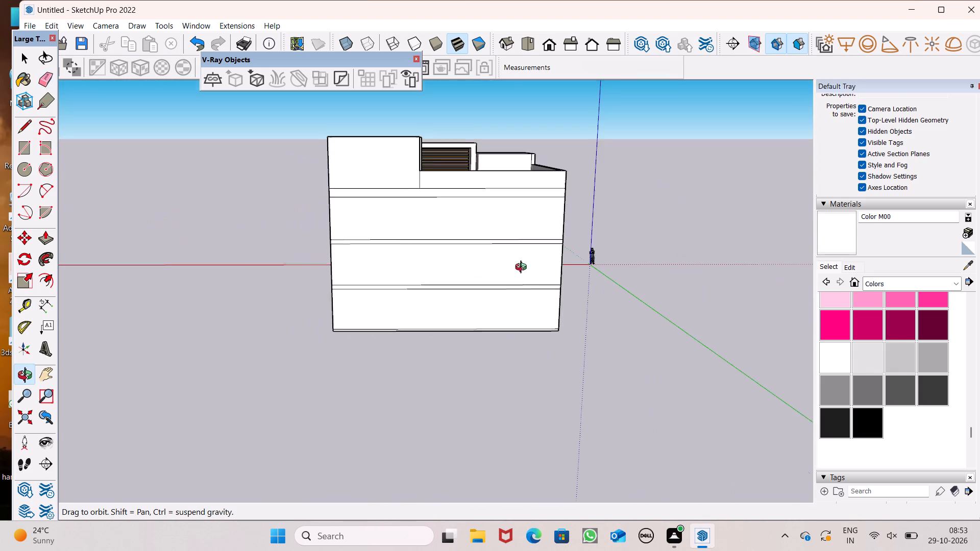
middle_drag(523, 268, 522, 267)
middle_drag(448, 244, 305, 265)
scroll(407, 171, up, 1)
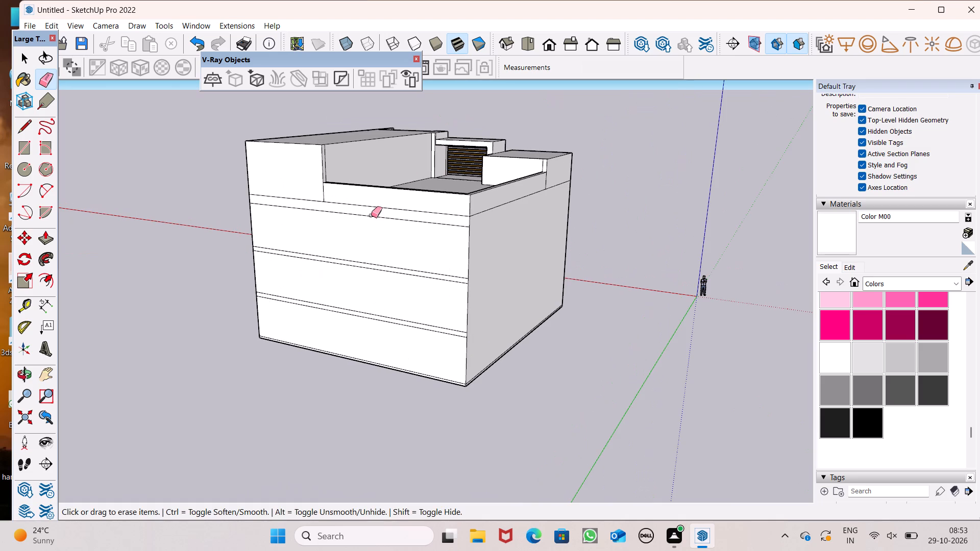
click(418, 221)
drag(413, 247, 413, 312)
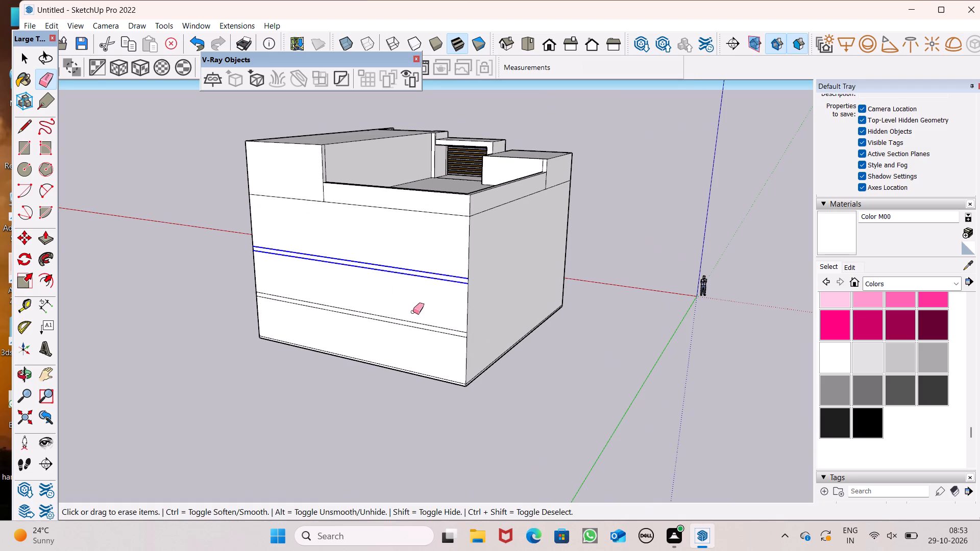
drag(413, 312, 410, 334)
Erase the remaining horizontal line below the tall block on the rear wall, keeping the line under the terrace parapet.
middle_drag(409, 329, 582, 346)
scroll(375, 212, up, 3)
drag(375, 212, 375, 217)
click(374, 219)
click(375, 220)
drag(376, 221, 378, 231)
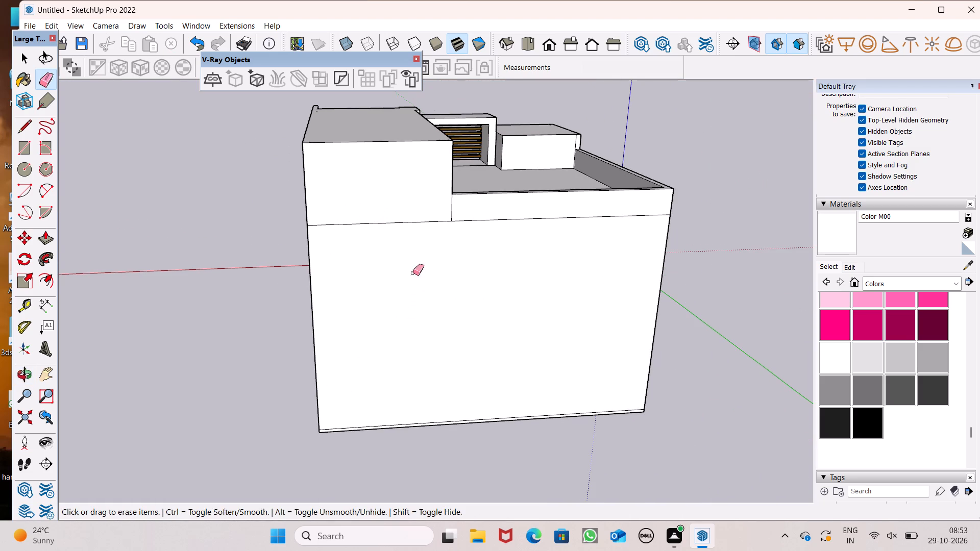
drag(406, 208, 404, 233)
Erase the short vertical seam on the side block's raised terrace-facing wall, where the parapet ends.
middle_drag(452, 283, 314, 293)
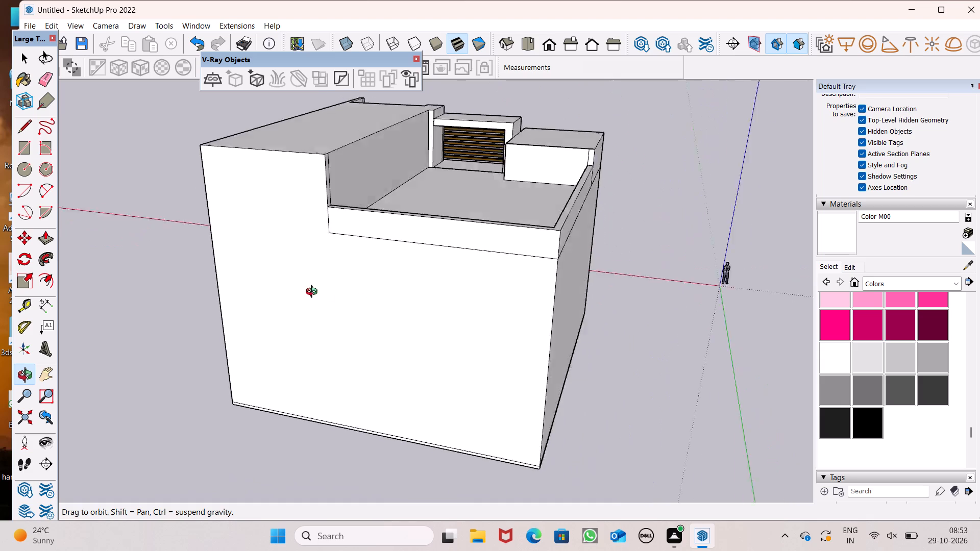
middle_drag(314, 293, 130, 297)
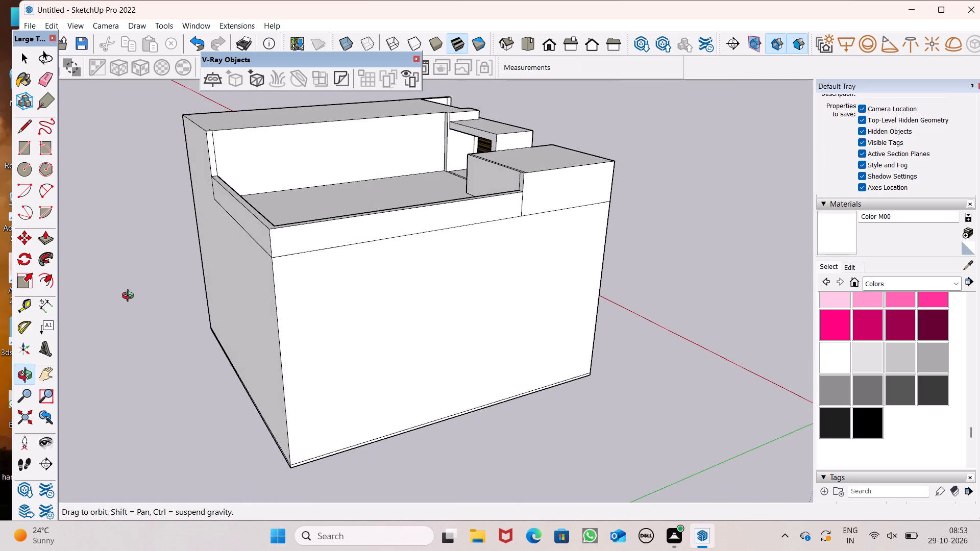
middle_drag(130, 297, 129, 296)
scroll(256, 240, down, 1)
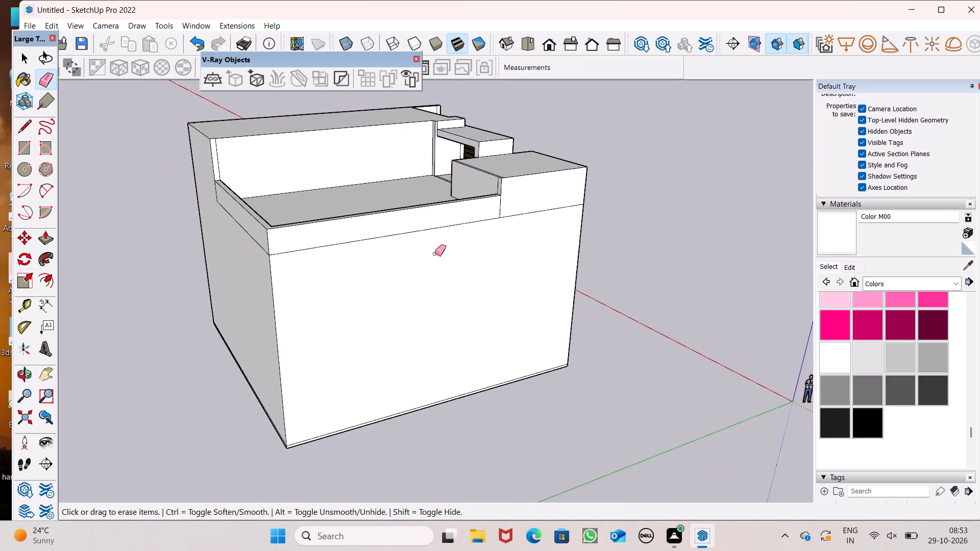
middle_drag(433, 254, 580, 248)
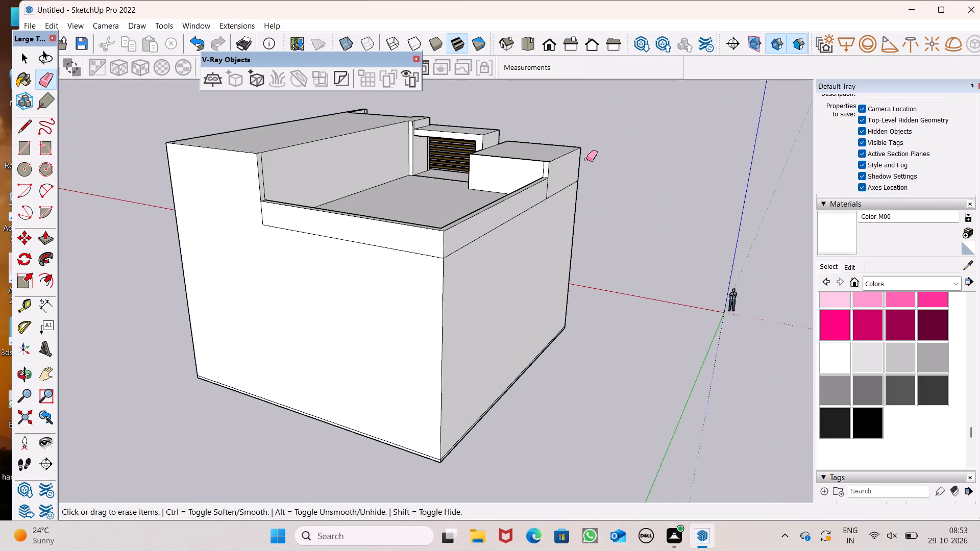
middle_drag(492, 217, 482, 274)
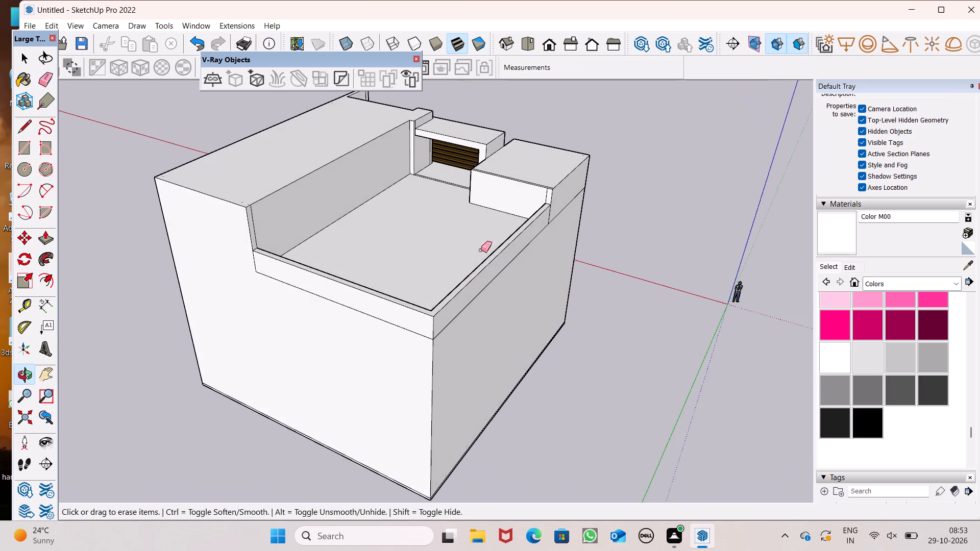
scroll(508, 213, up, 12)
drag(578, 185, 578, 177)
Examine the terrace parapet and the side block's outer walls for leftover lines.
scroll(548, 133, down, 3)
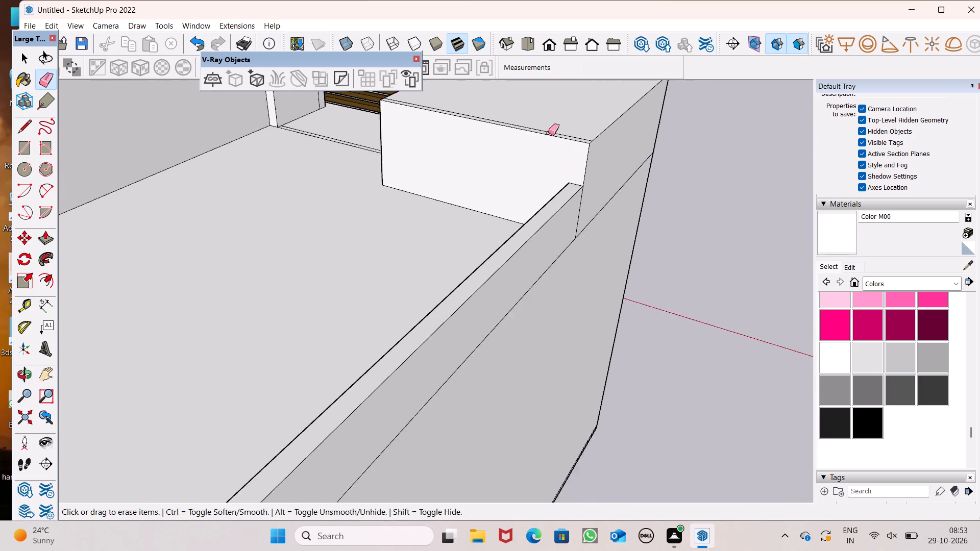
scroll(548, 133, down, 5)
middle_drag(537, 159, 452, 168)
scroll(534, 155, down, 2)
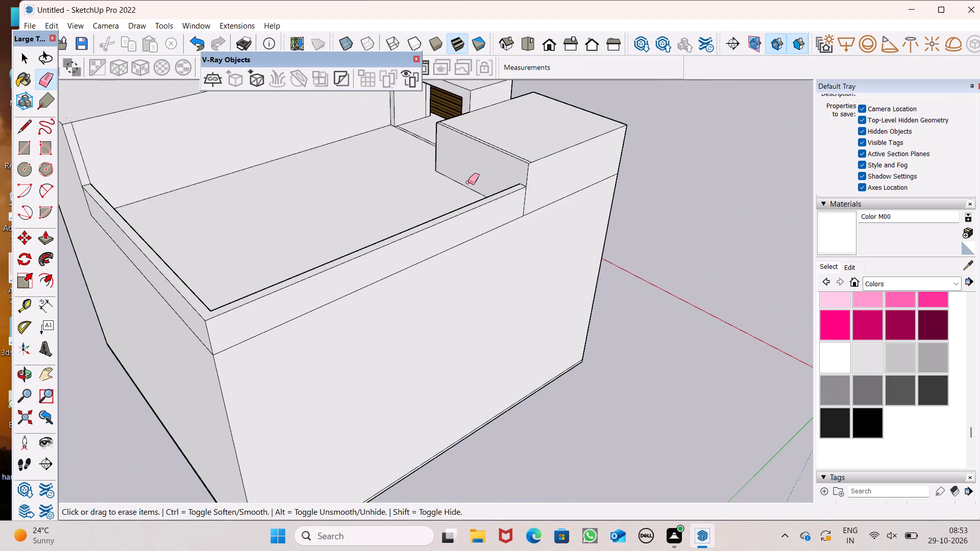
middle_drag(467, 184, 432, 201)
scroll(487, 177, down, 3)
middle_drag(415, 192, 287, 175)
scroll(287, 245, down, 2)
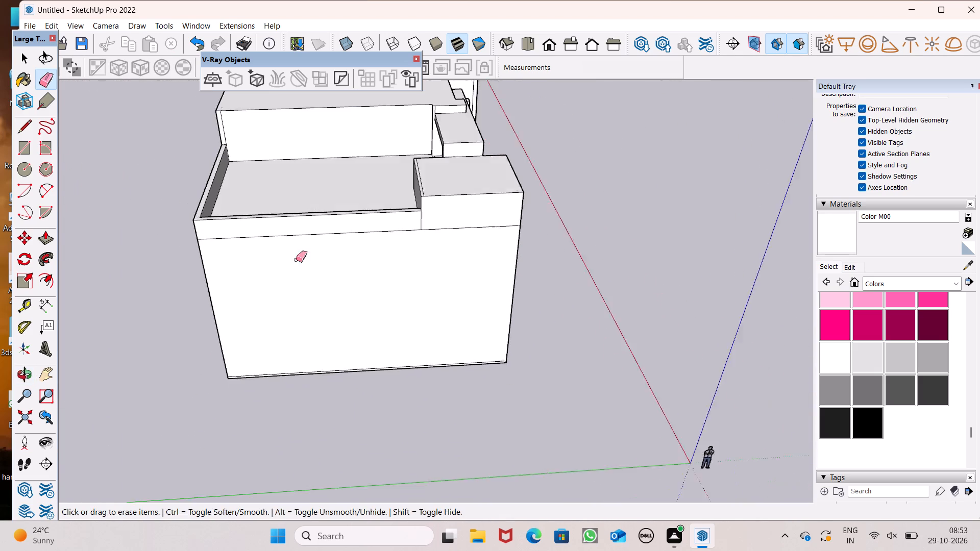
scroll(296, 260, down, 1)
middle_drag(327, 252, 377, 234)
Erase the vertical seam near the outer corner of the tall block's terrace-facing wall.
scroll(202, 117, up, 4)
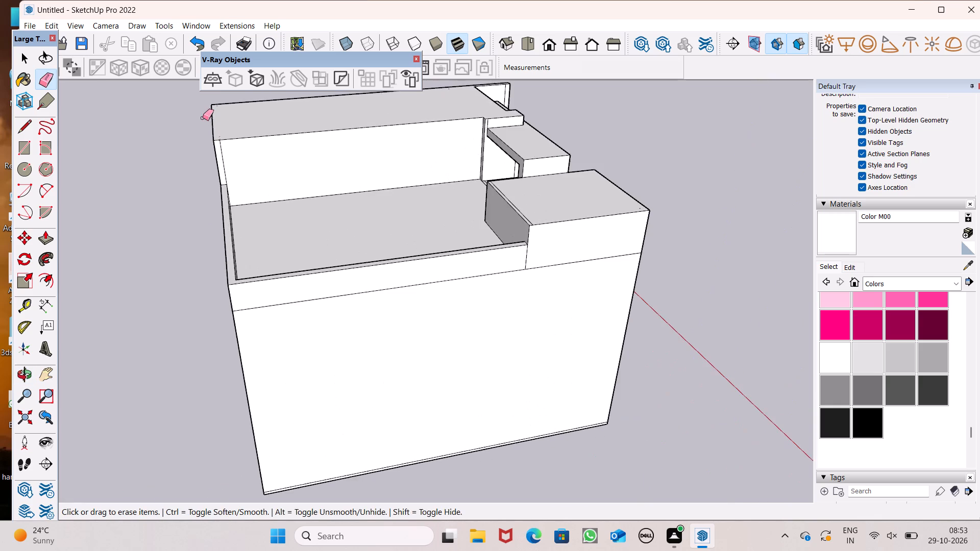
scroll(214, 138, up, 19)
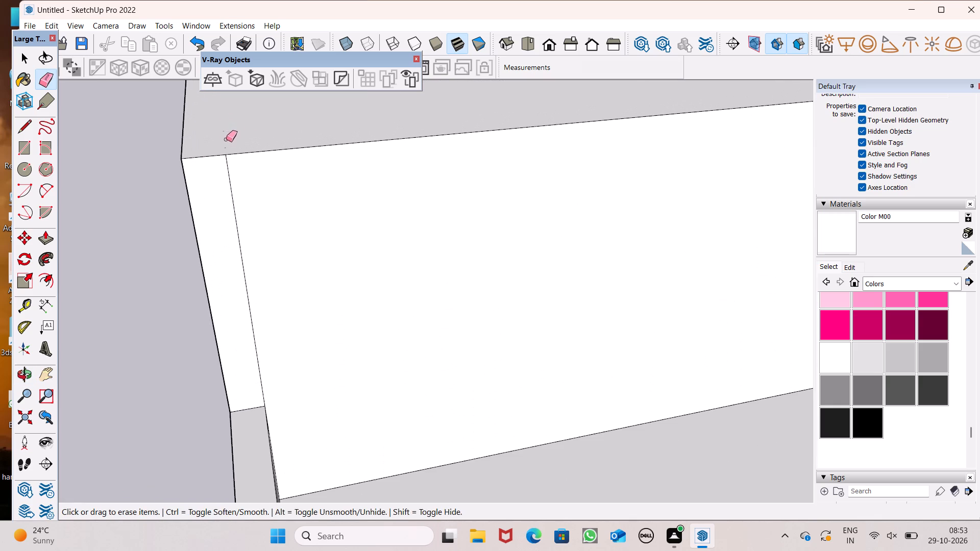
scroll(217, 127, up, 7)
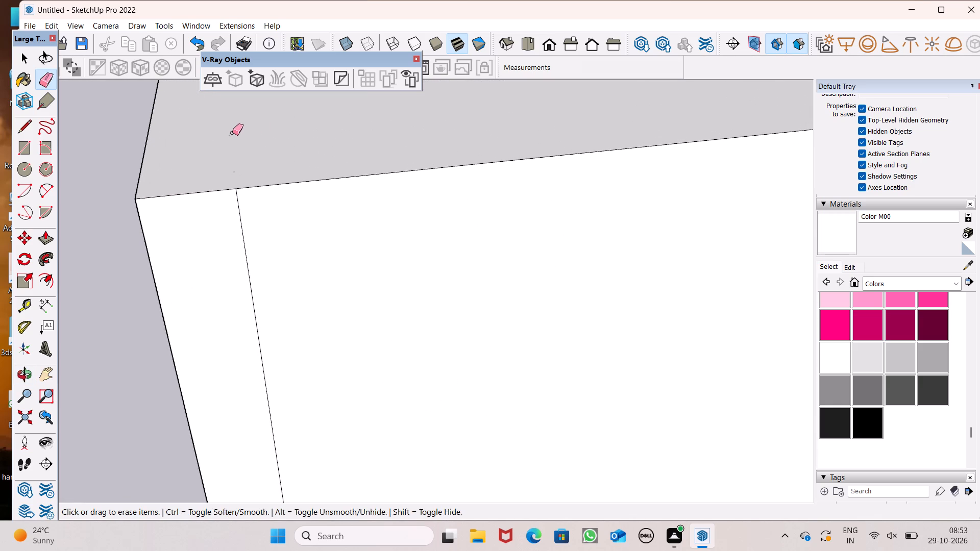
click(232, 133)
click(238, 164)
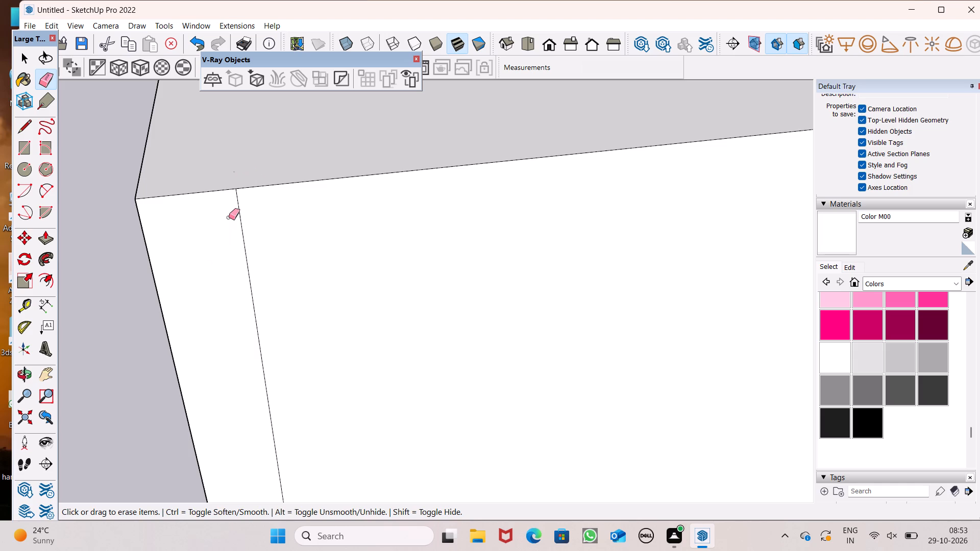
scroll(224, 171, up, 6)
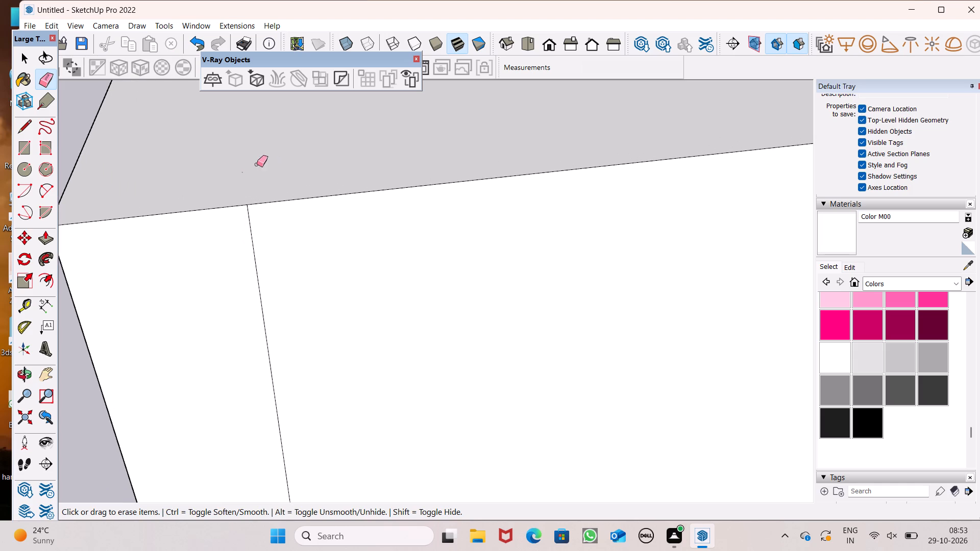
drag(236, 173, 259, 144)
drag(241, 163, 243, 167)
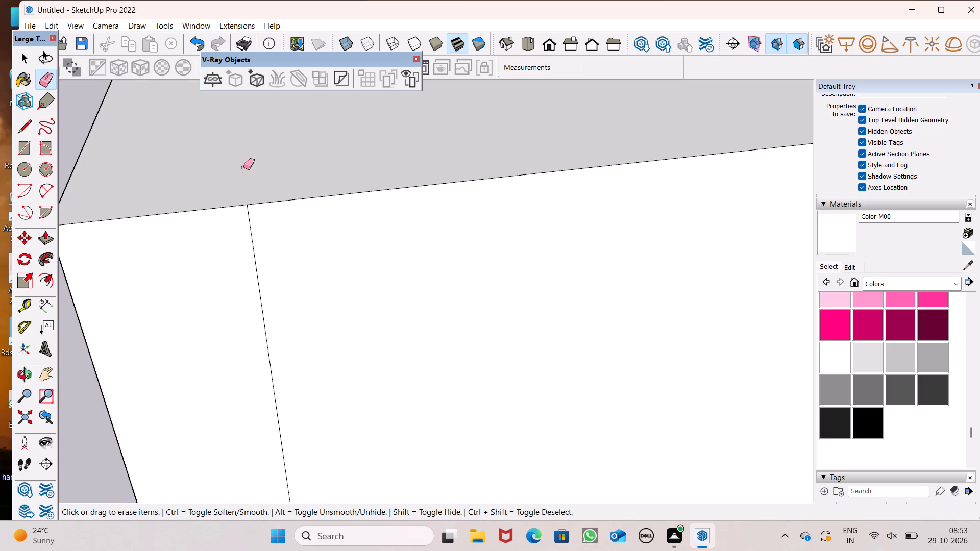
drag(243, 167, 215, 168)
drag(240, 163, 256, 187)
click(252, 236)
scroll(309, 169, down, 11)
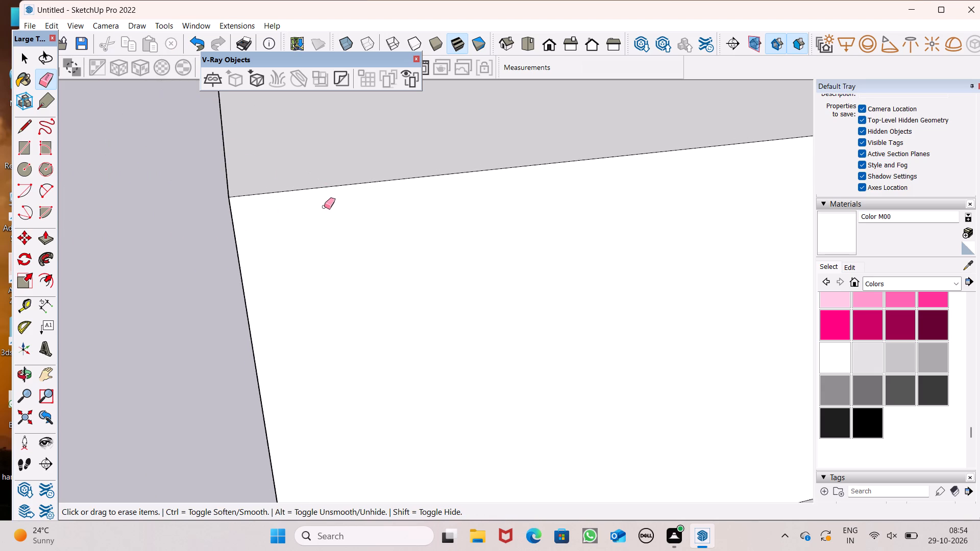
Erase the short vertical seam on the tall block's front wall, just above the flat canopy over the tall window.
scroll(324, 207, down, 5)
middle_drag(334, 224, 455, 186)
scroll(362, 168, down, 10)
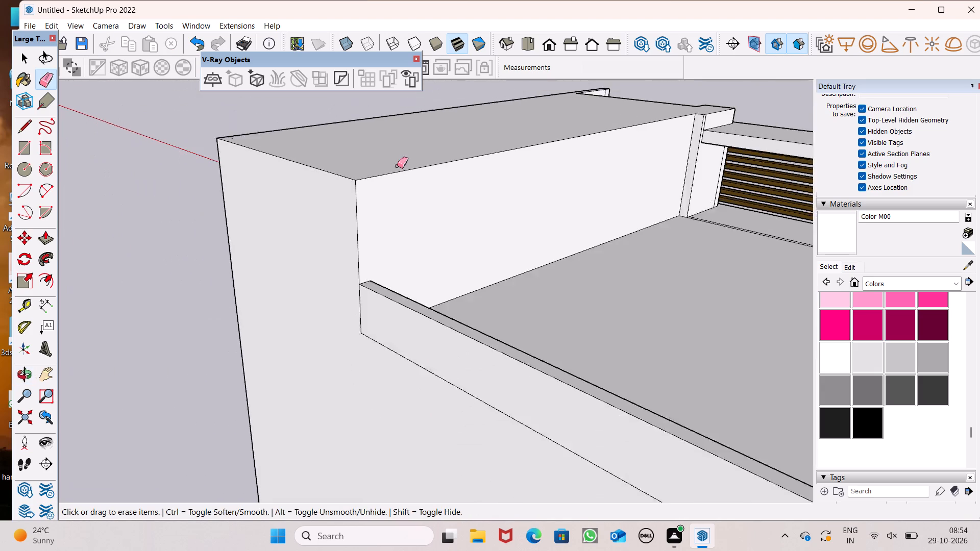
scroll(397, 166, down, 6)
middle_drag(450, 221, 0, 202)
middle_drag(450, 243, 313, 244)
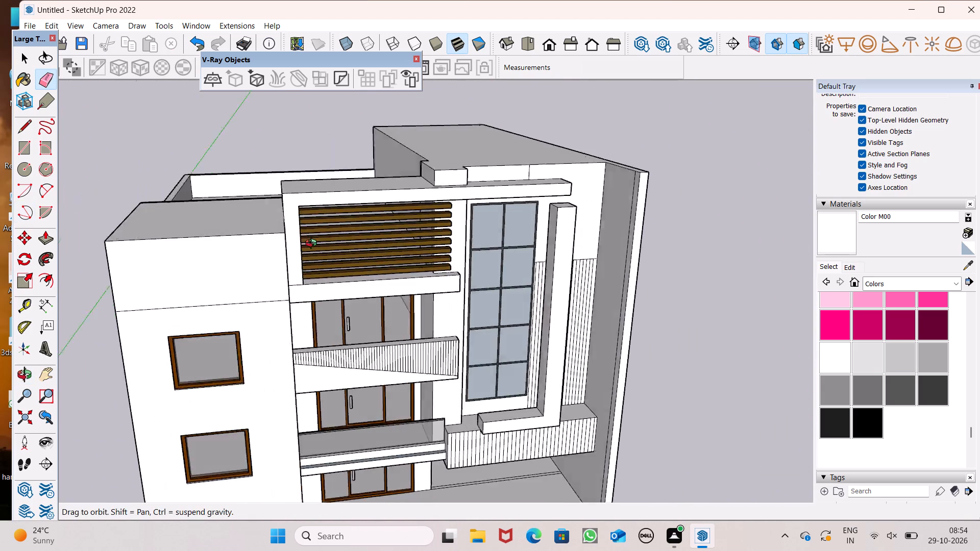
middle_drag(313, 244, 301, 244)
scroll(301, 244, up, 1)
scroll(427, 172, down, 5)
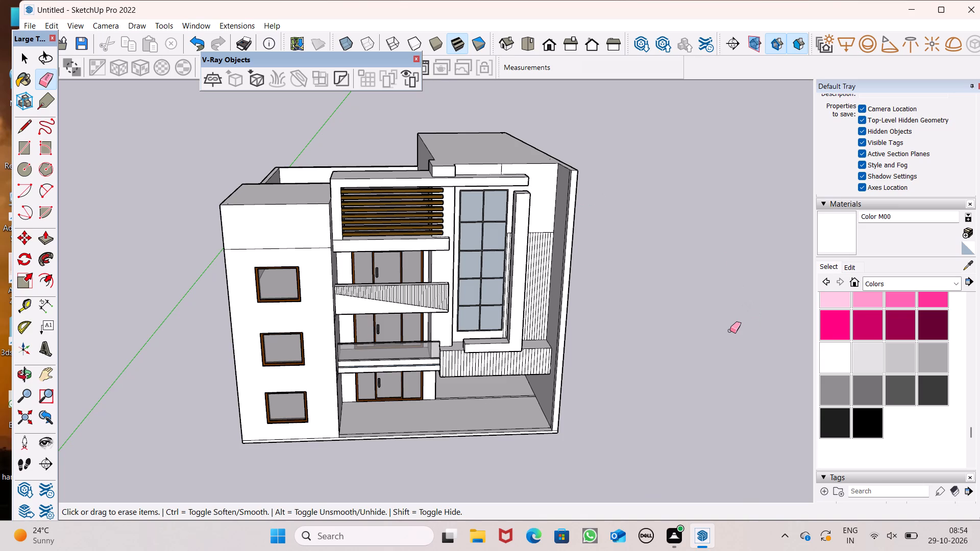
key(space)
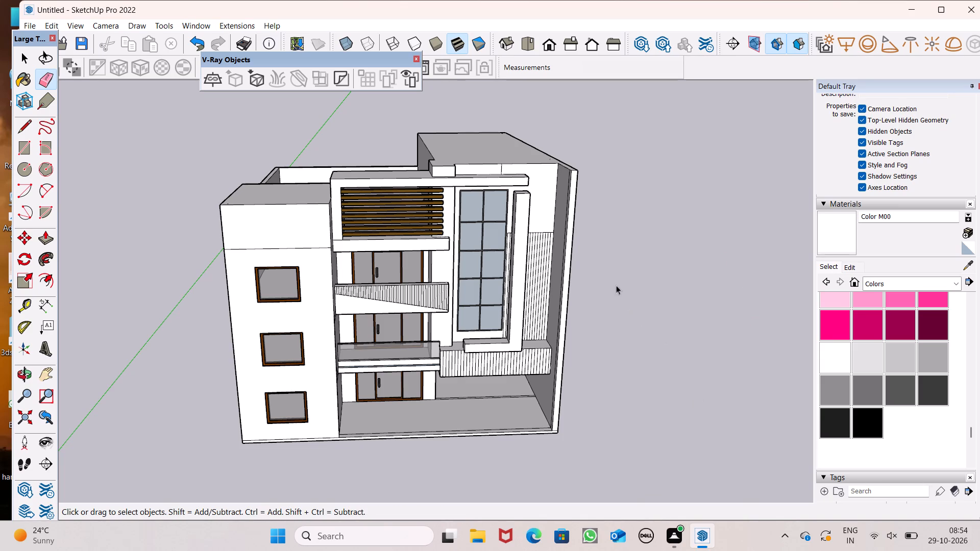
scroll(504, 189, up, 7)
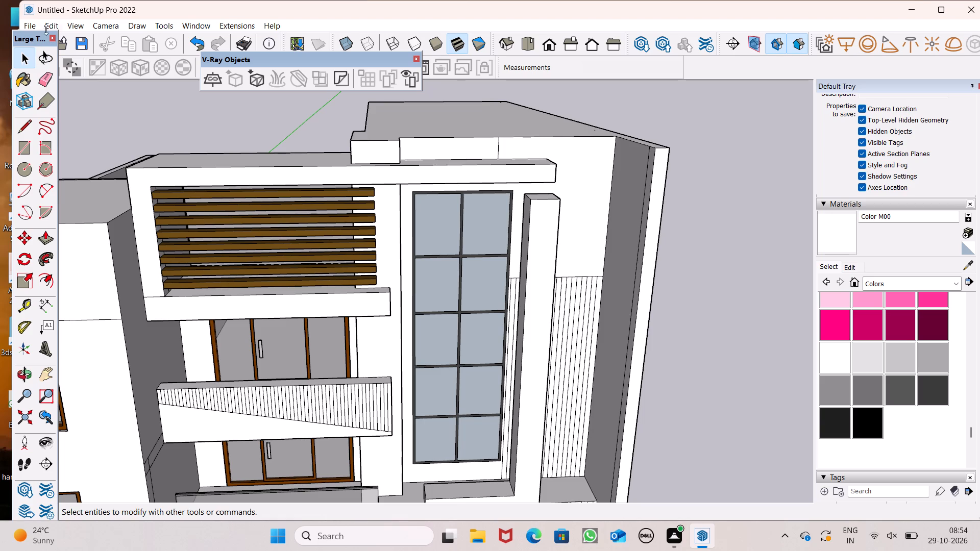
click(41, 76)
scroll(385, 147, up, 2)
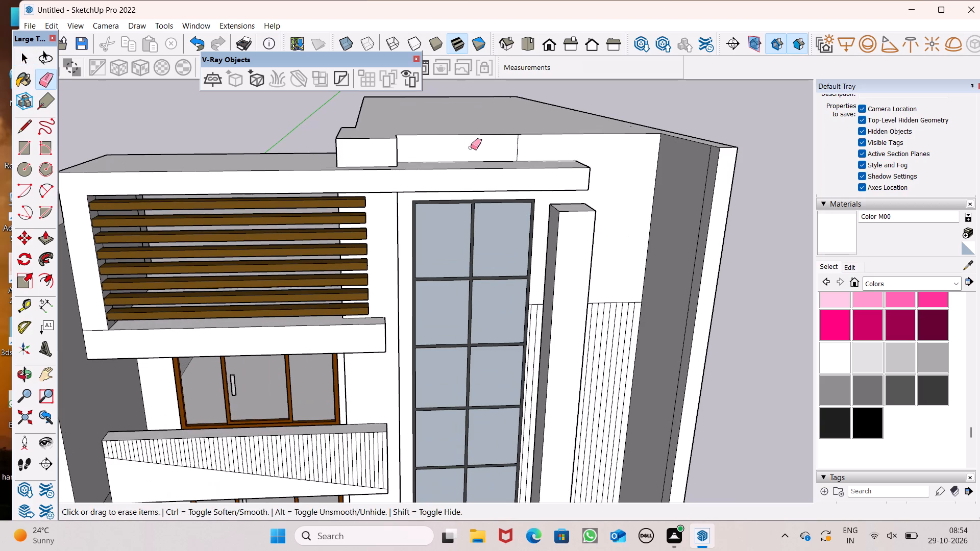
drag(513, 150, 520, 146)
scroll(442, 96, down, 3)
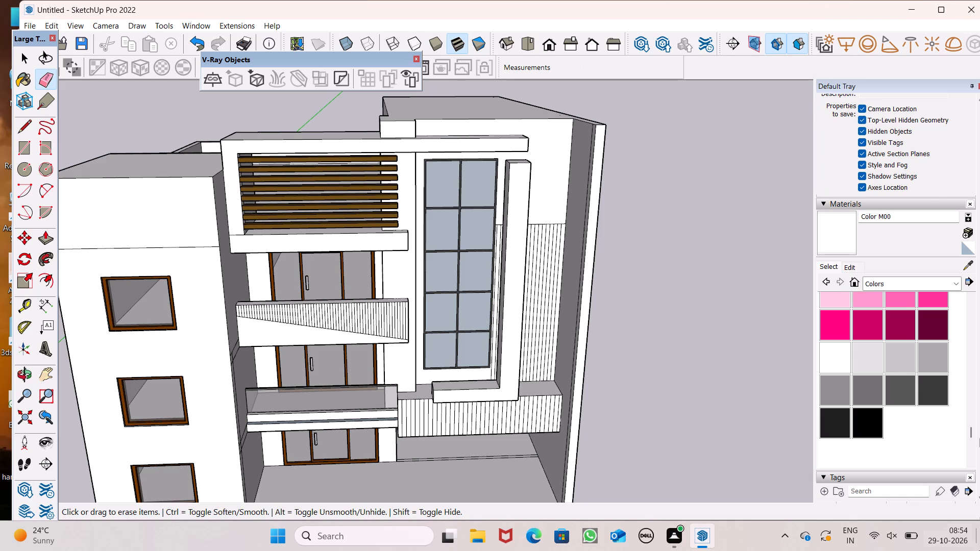
Paint two vertical strips of the grooved band below the tall window with Wood Bamboo from the Wood materials.
click(922, 280)
click(918, 444)
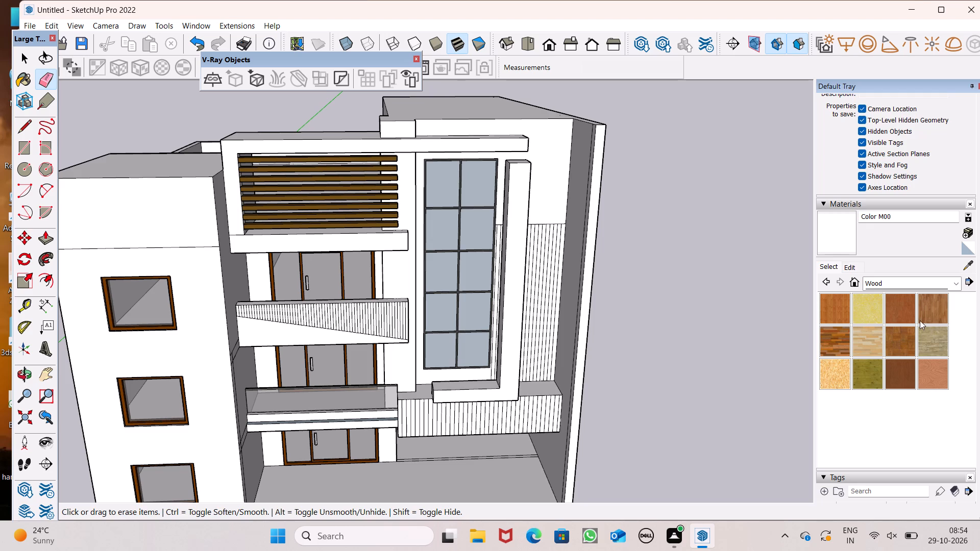
click(921, 316)
click(837, 311)
scroll(879, 189, down, 2)
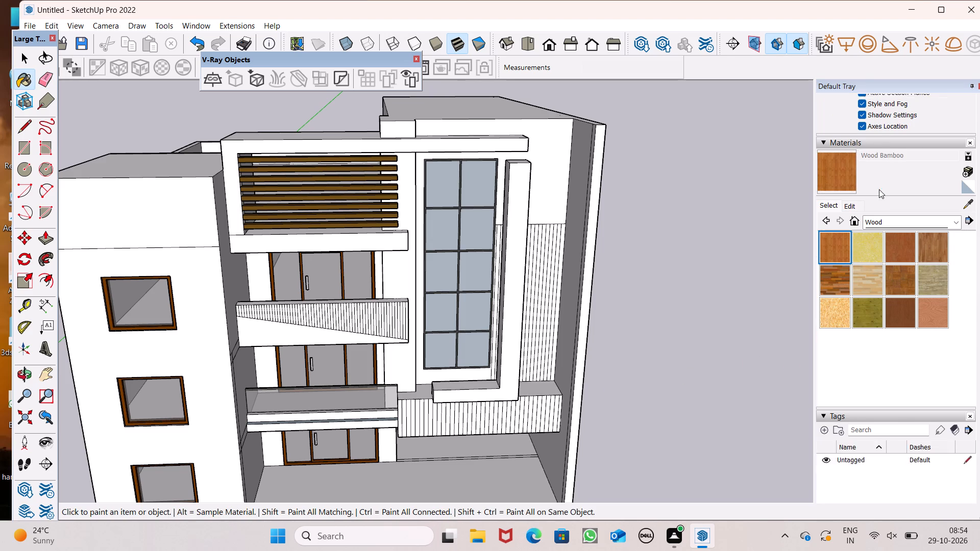
scroll(879, 189, down, 3)
scroll(614, 327, down, 4)
scroll(489, 406, up, 6)
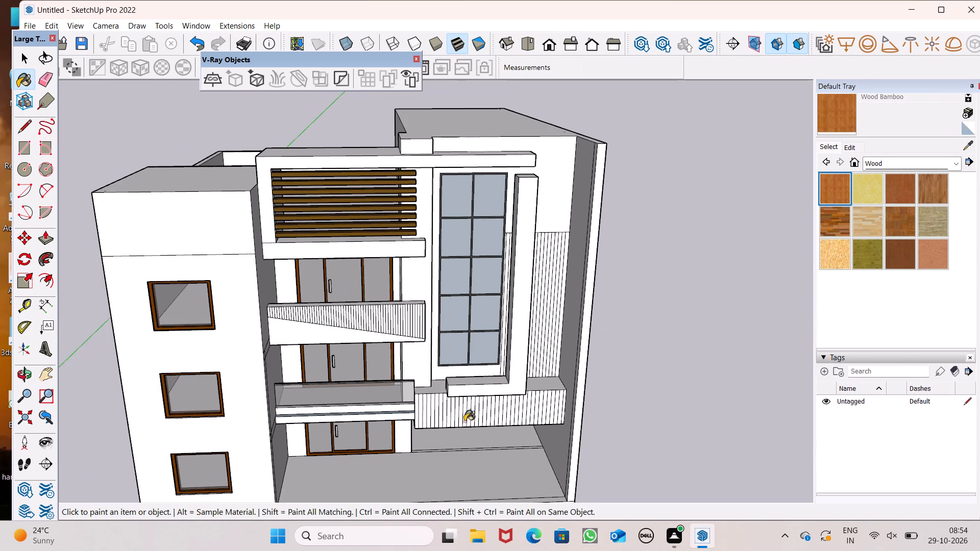
click(457, 413)
click(469, 414)
drag(473, 413, 495, 417)
drag(501, 417, 522, 409)
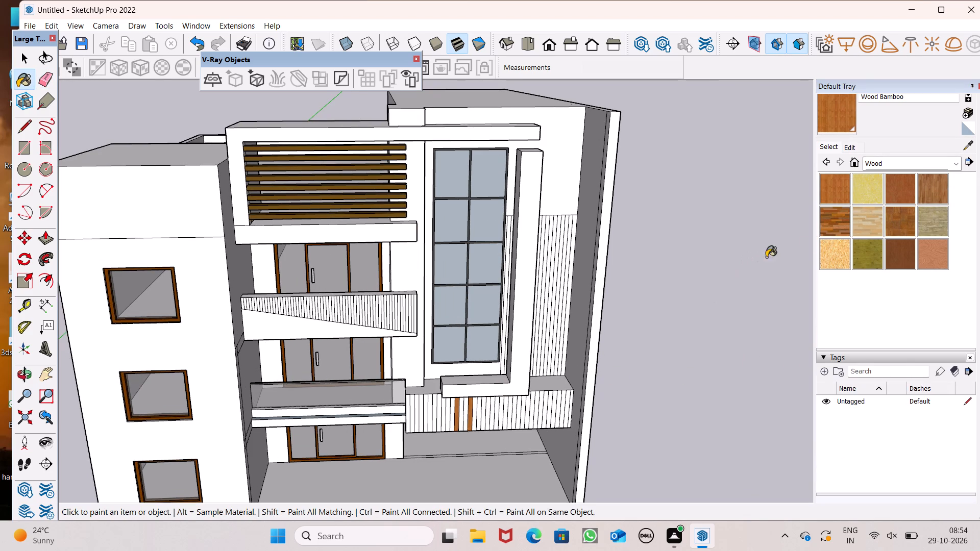
Paint the vertical strips of the grooved wall panel between the L-shaped frame and the side wall with Wood Floor Dark.
click(834, 230)
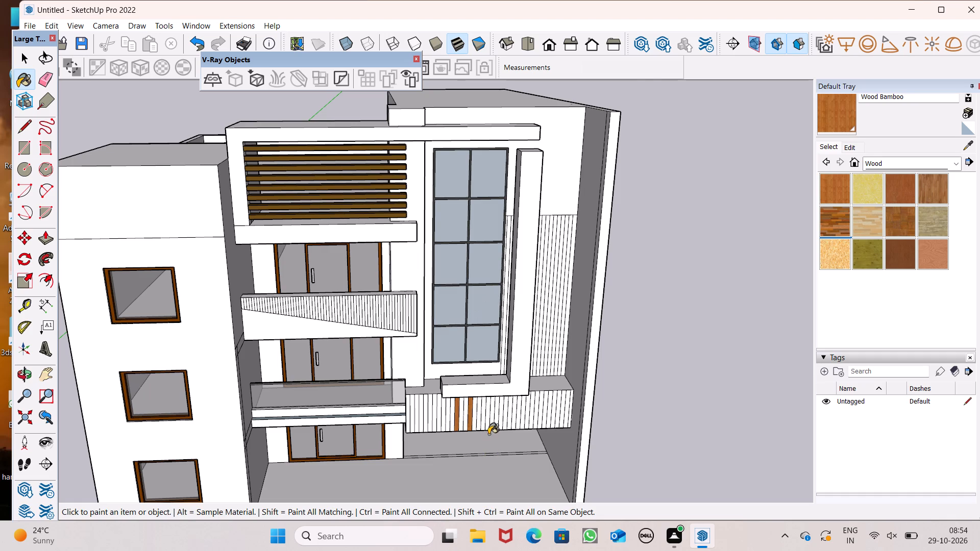
scroll(491, 432, up, 8)
middle_drag(606, 320, 544, 335)
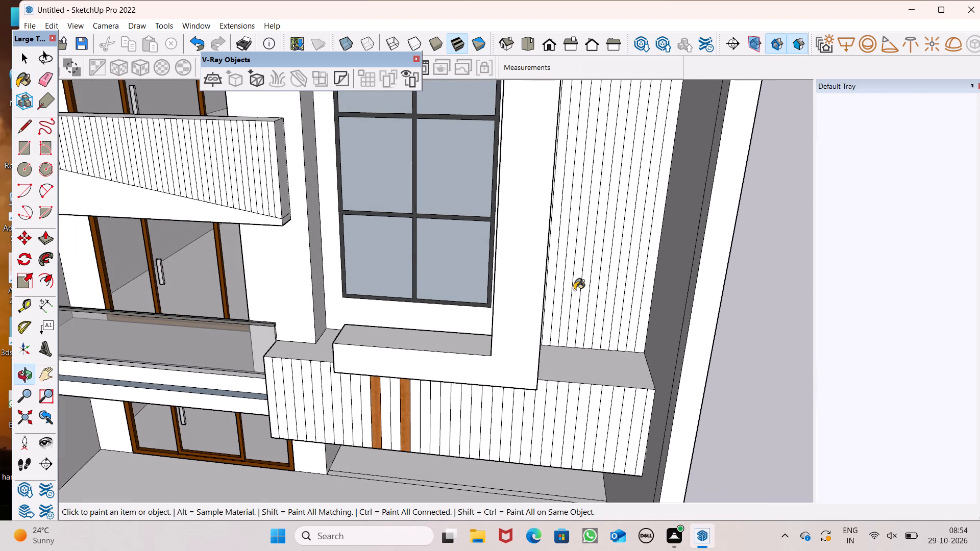
click(568, 276)
drag(582, 273, 587, 273)
drag(600, 268, 609, 266)
drag(614, 265, 624, 265)
click(626, 264)
click(632, 260)
click(638, 259)
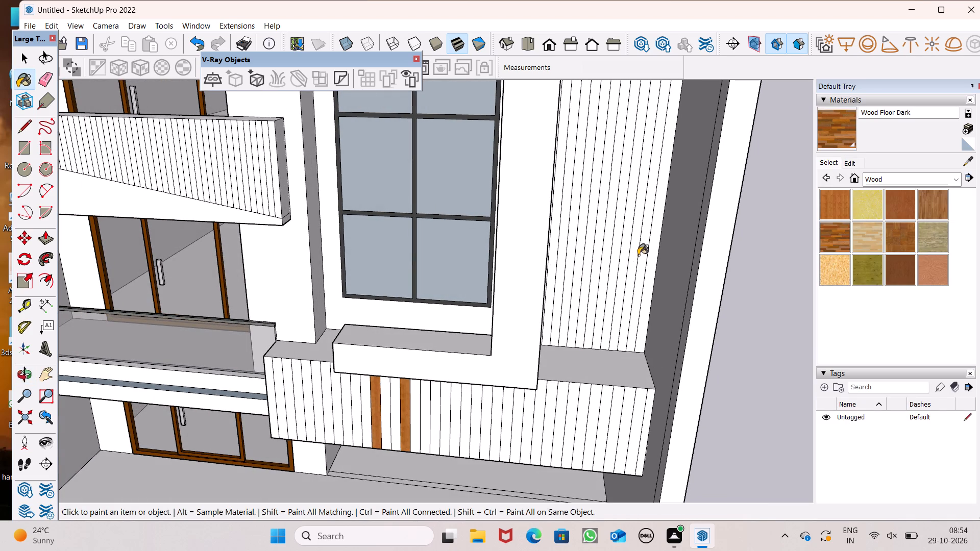
click(623, 244)
click(615, 244)
double_click(610, 244)
drag(607, 245, 600, 248)
click(592, 248)
drag(589, 250, 576, 253)
double_click(576, 253)
drag(554, 254, 550, 260)
Fill the strips still white in the grooved panel beside the side wall with Wood Floor Dark.
scroll(569, 259, up, 9)
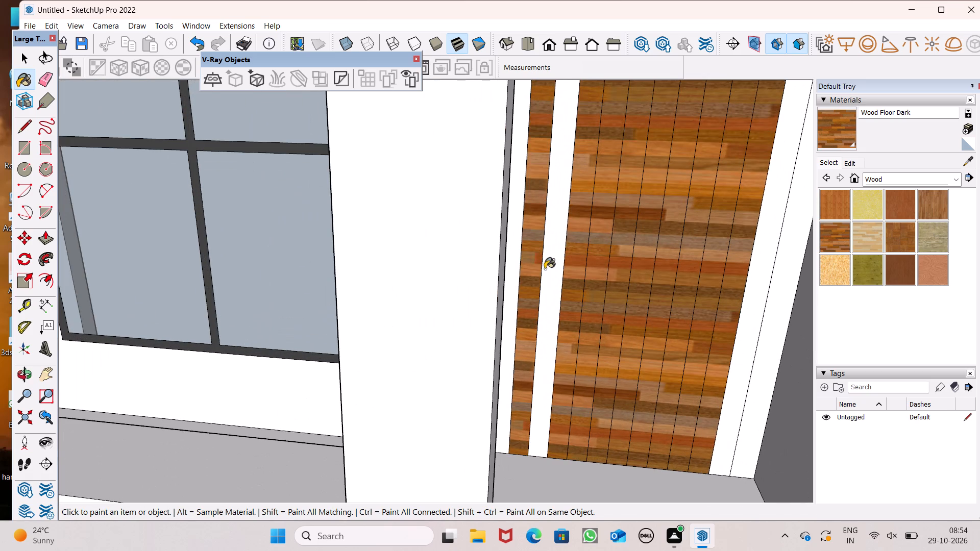
click(552, 259)
click(511, 258)
scroll(549, 228, down, 6)
scroll(676, 256, up, 4)
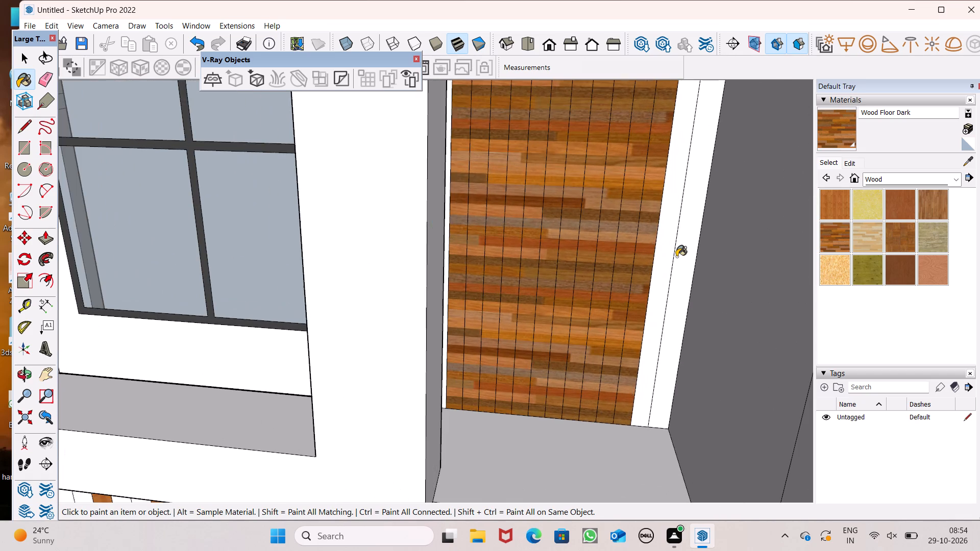
scroll(676, 257, up, 1)
click(675, 257)
drag(672, 255, 667, 256)
click(668, 252)
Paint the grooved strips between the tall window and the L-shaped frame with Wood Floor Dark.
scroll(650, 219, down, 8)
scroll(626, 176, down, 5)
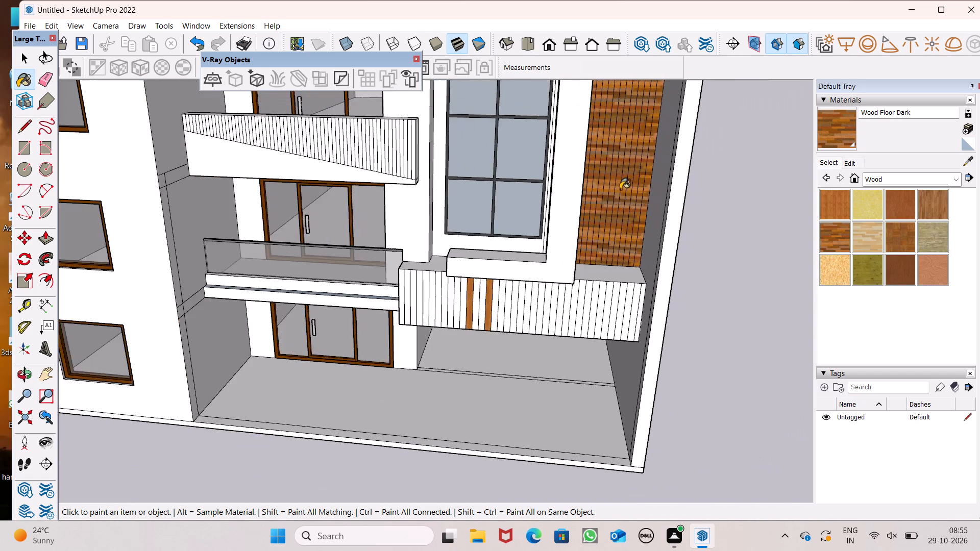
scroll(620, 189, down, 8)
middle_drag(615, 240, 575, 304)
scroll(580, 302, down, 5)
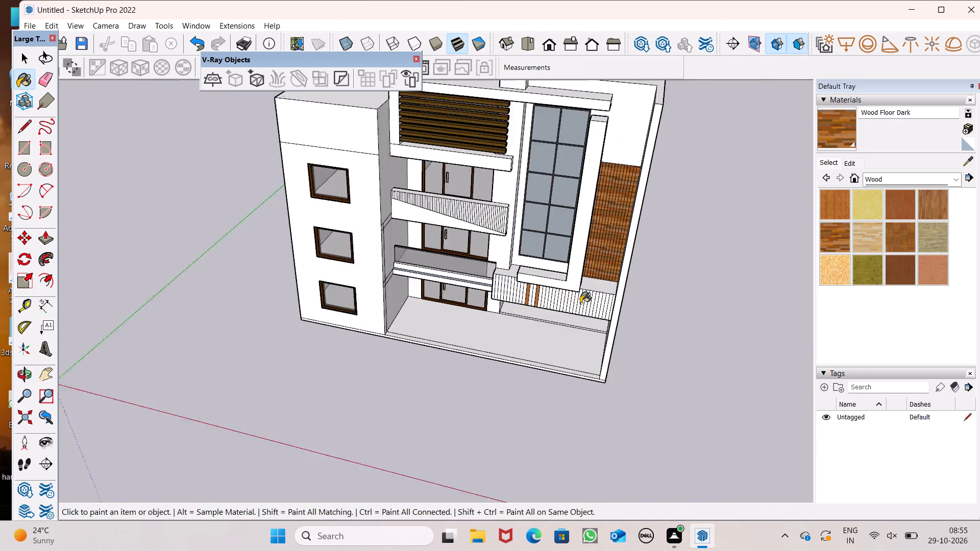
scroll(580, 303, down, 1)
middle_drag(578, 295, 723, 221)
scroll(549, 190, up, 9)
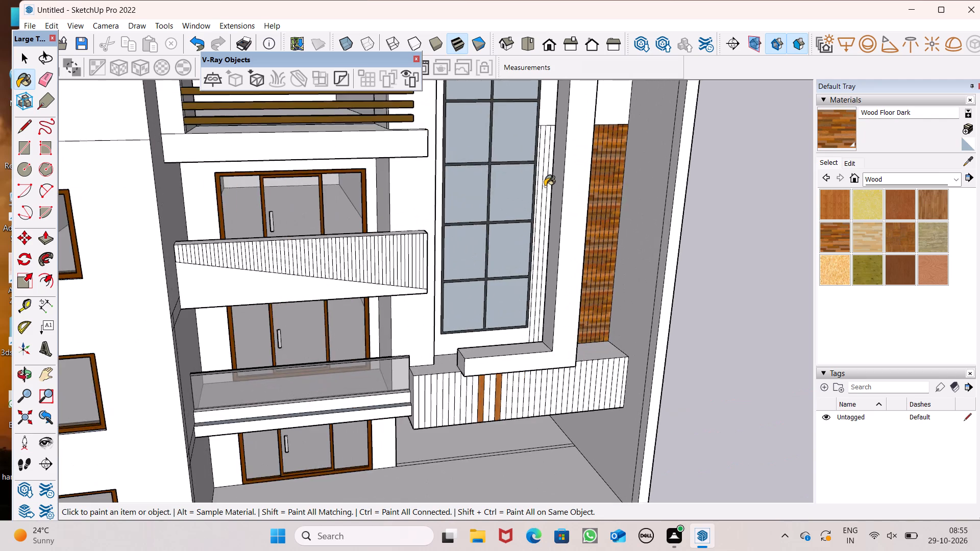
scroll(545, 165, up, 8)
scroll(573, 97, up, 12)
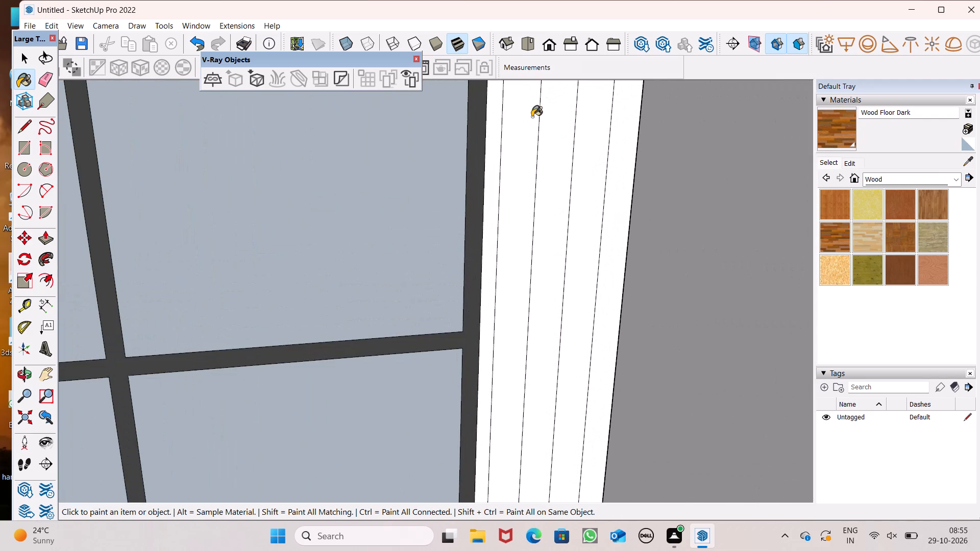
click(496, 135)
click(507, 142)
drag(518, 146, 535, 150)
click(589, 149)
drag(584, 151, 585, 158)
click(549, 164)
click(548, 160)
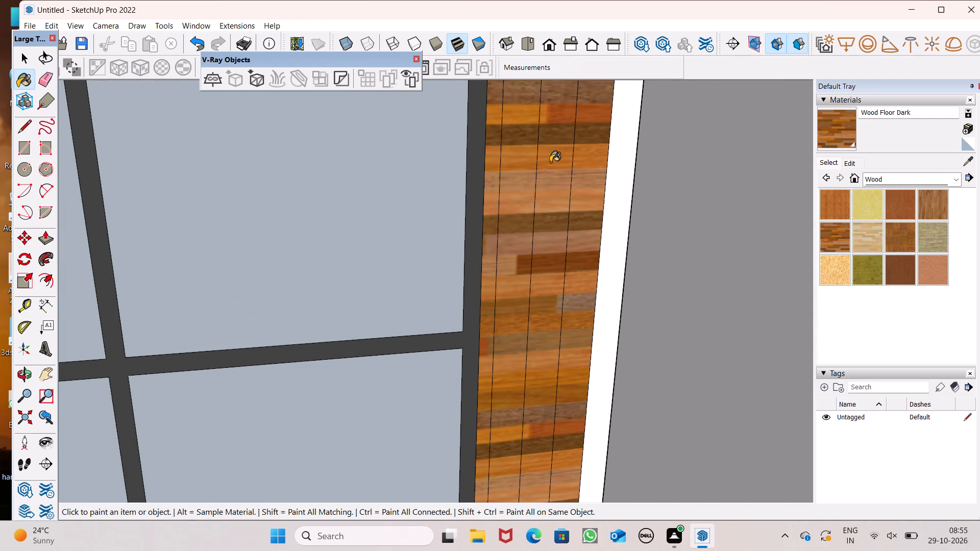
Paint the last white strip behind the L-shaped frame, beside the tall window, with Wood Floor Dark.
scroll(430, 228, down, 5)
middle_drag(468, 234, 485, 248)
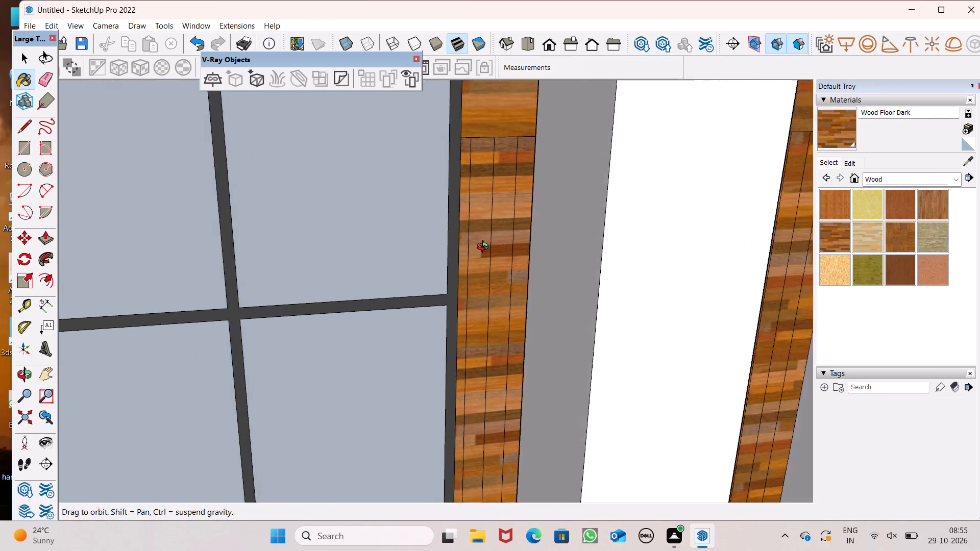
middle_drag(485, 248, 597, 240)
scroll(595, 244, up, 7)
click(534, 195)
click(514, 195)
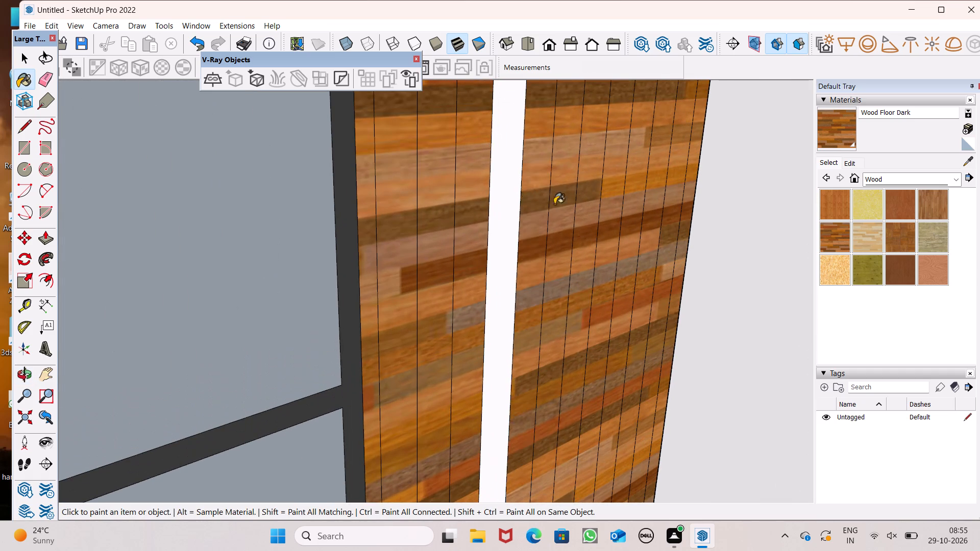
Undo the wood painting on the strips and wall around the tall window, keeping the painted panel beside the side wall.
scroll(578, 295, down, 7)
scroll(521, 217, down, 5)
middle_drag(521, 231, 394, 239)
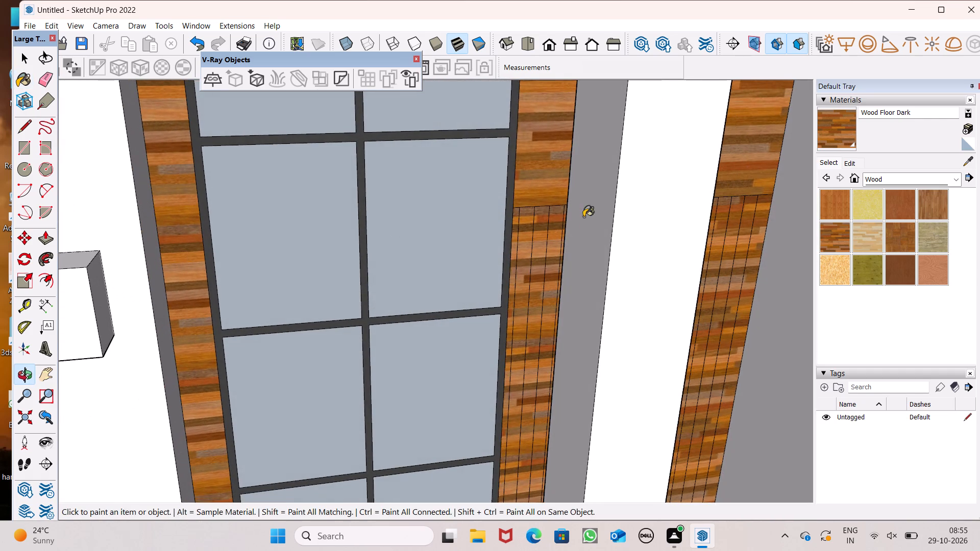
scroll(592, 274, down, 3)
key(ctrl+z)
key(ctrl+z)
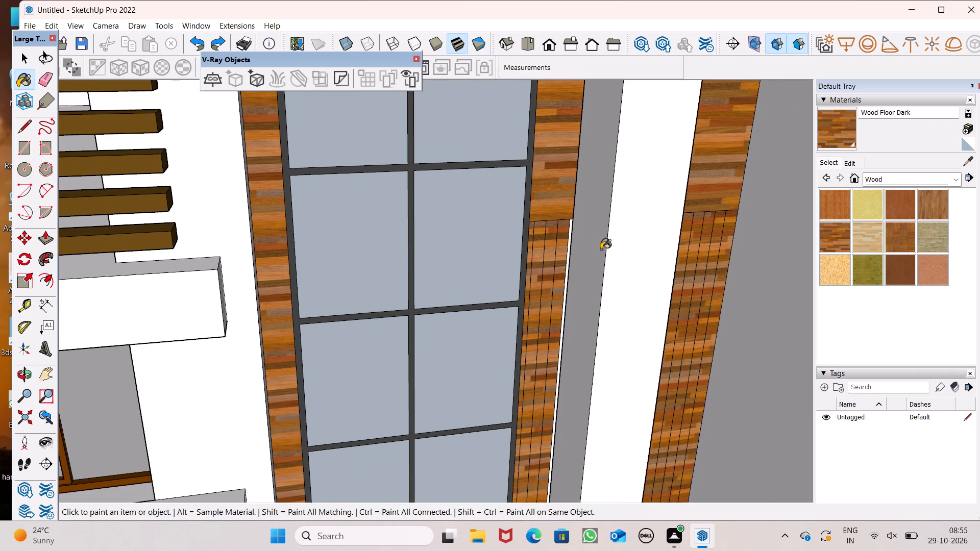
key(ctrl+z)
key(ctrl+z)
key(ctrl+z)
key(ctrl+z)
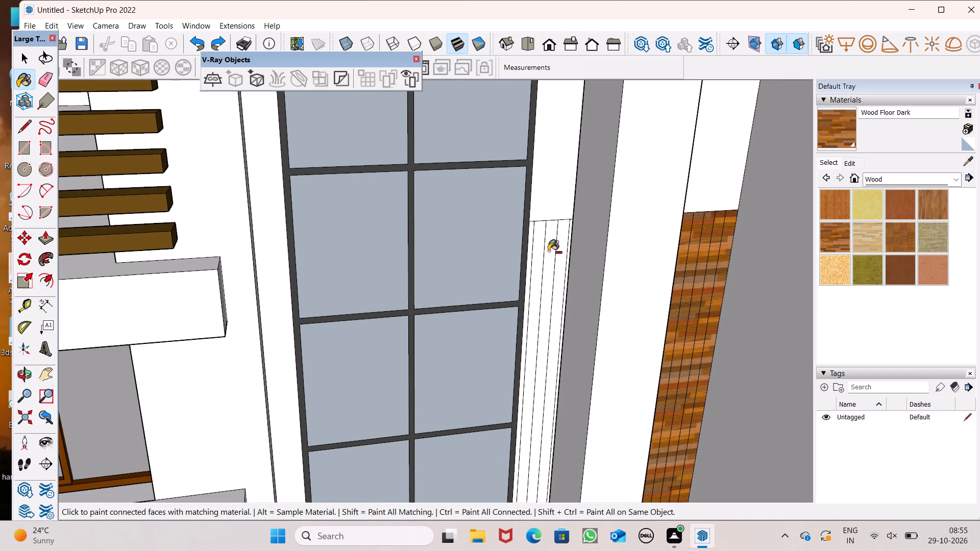
Paint all connected faces with Wood Floor Dark, starting from the grooved strips beside the tall window.
click(550, 252)
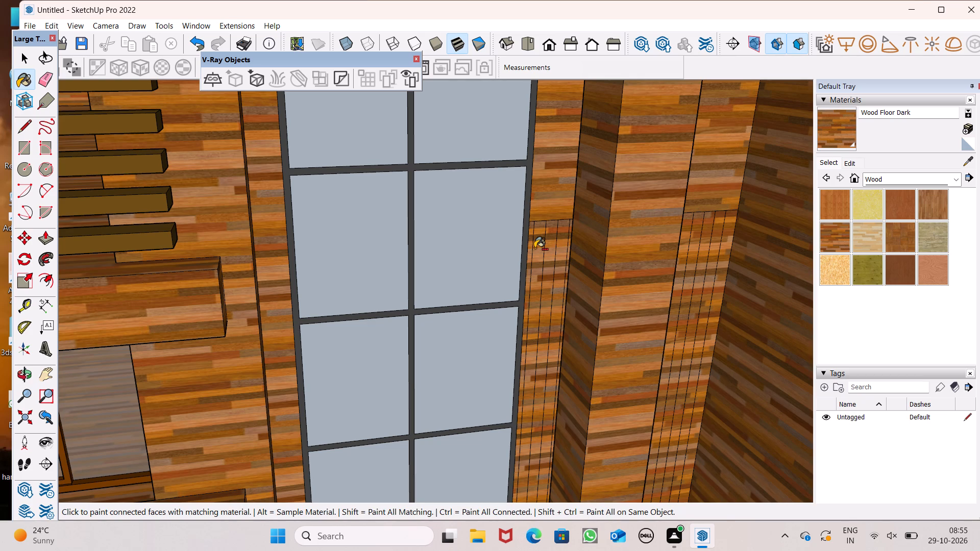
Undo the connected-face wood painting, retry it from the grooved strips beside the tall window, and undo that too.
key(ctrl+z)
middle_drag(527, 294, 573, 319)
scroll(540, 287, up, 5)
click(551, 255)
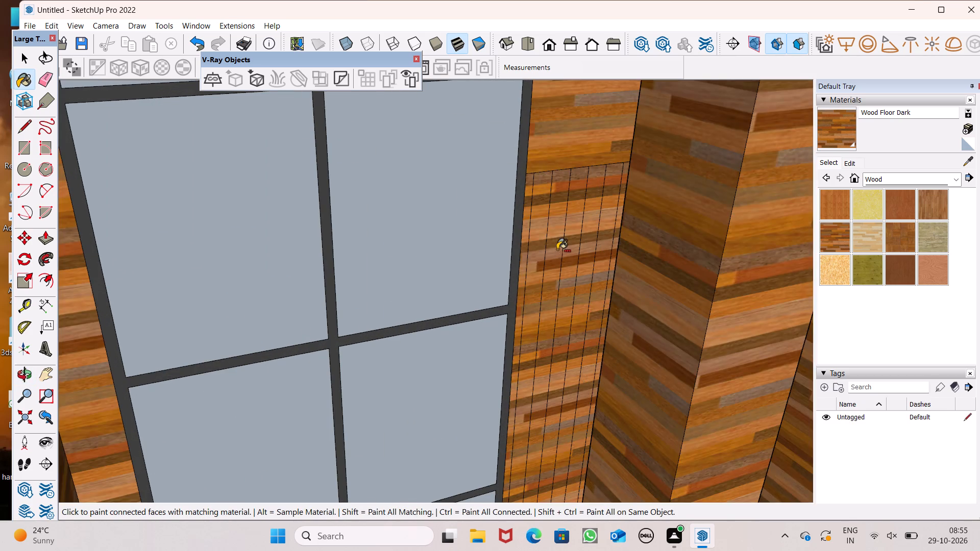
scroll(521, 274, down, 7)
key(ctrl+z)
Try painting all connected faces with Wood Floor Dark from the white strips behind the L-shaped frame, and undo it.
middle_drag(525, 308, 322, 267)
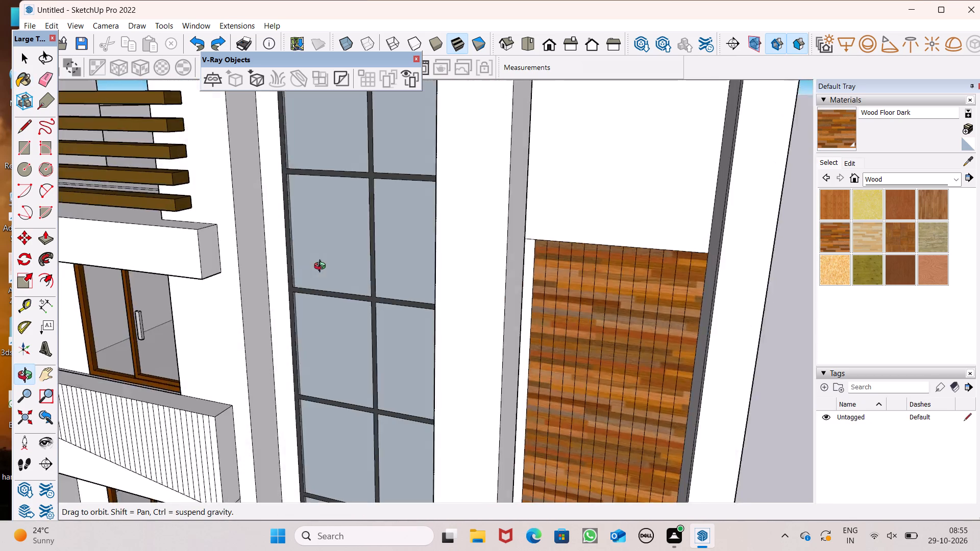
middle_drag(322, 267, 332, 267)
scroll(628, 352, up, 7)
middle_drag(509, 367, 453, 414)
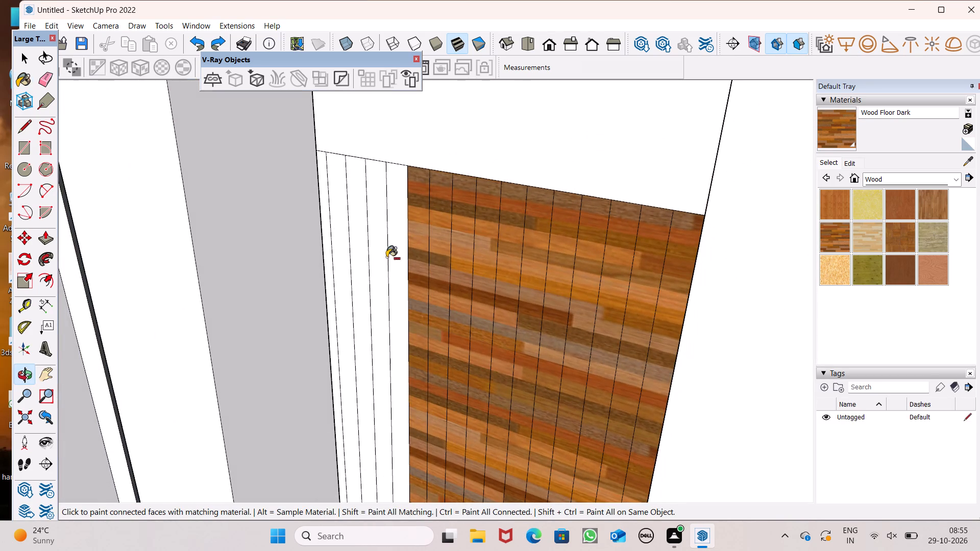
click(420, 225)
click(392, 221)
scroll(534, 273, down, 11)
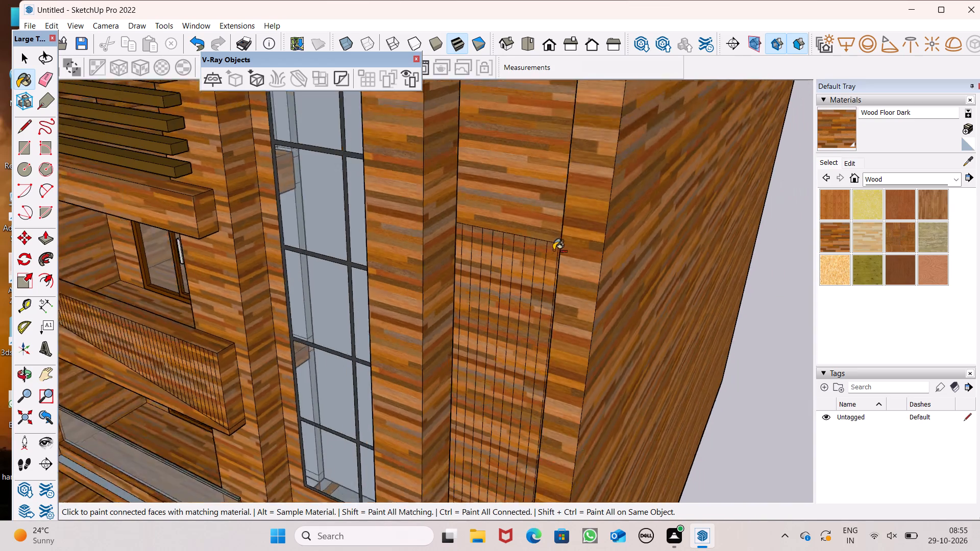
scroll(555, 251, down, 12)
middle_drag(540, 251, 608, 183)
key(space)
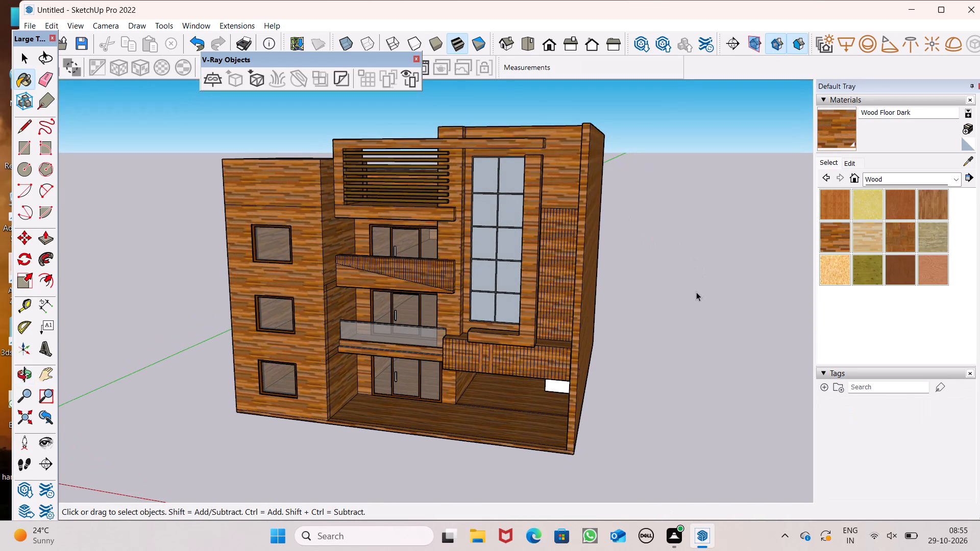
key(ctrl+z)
Paint individual grooved strips beside the tall window with Wood Floor Dark, undoing the accidental painting of the surrounding wall.
key(space)
scroll(528, 222, up, 8)
middle_drag(607, 230, 792, 209)
click(850, 140)
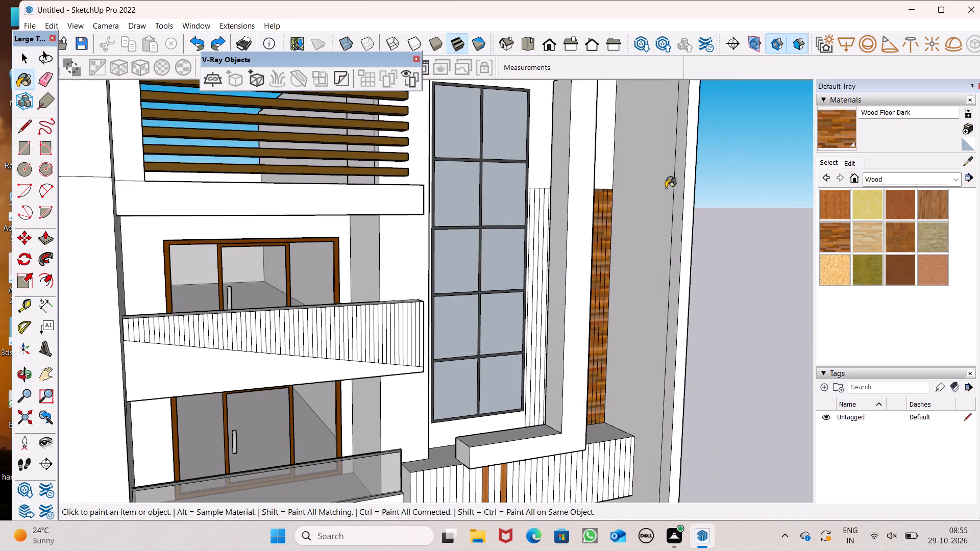
scroll(534, 205, up, 7)
click(543, 196)
scroll(538, 199, up, 6)
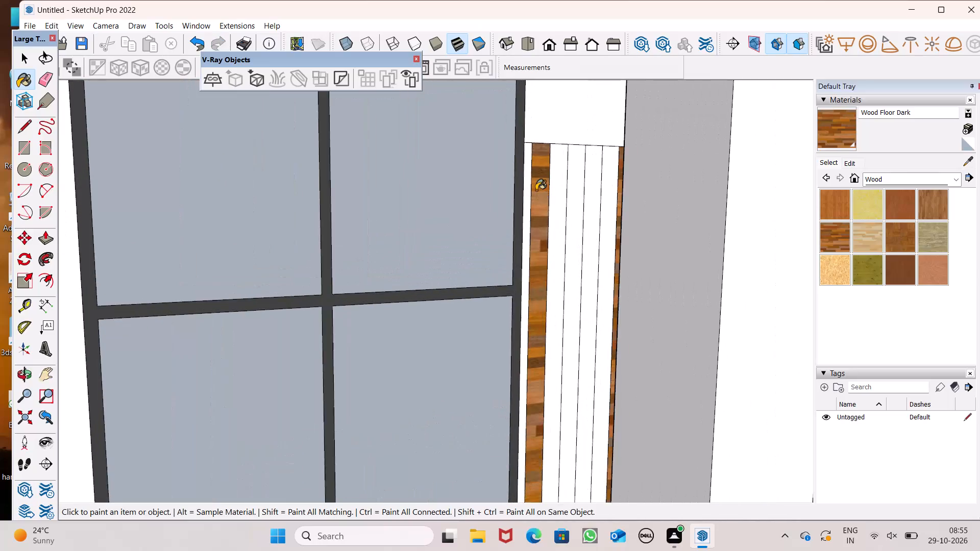
scroll(536, 190, up, 7)
click(581, 170)
drag(581, 170, 586, 170)
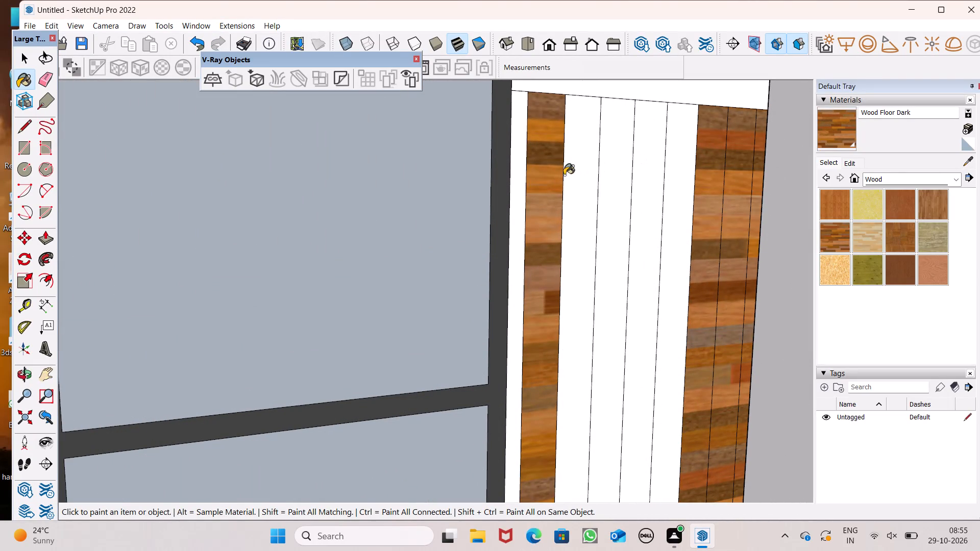
click(520, 191)
scroll(526, 198, down, 8)
scroll(546, 255, down, 4)
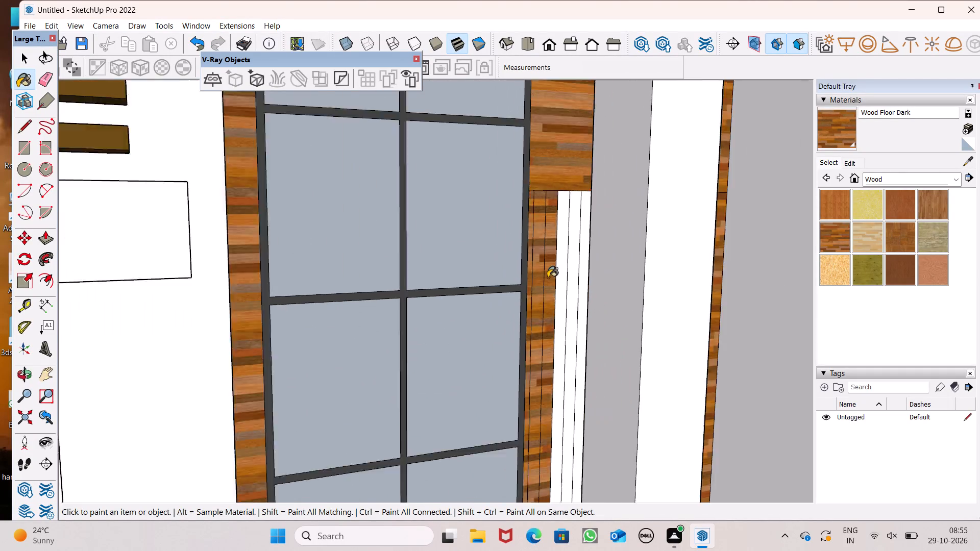
scroll(548, 278, down, 2)
middle_drag(546, 280, 498, 310)
key(ctrl+z)
Paint the remaining white grooved strips between the tall window and the L-shaped frame with Wood Floor Dark.
scroll(554, 295, up, 8)
middle_drag(586, 282, 605, 285)
scroll(499, 220, down, 13)
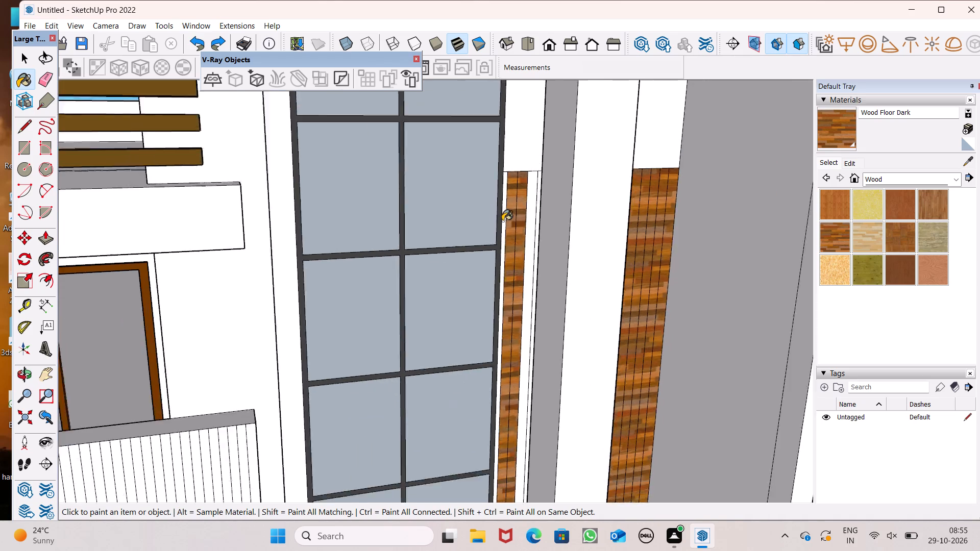
scroll(502, 221, down, 3)
middle_drag(502, 281, 558, 297)
scroll(555, 297, up, 1)
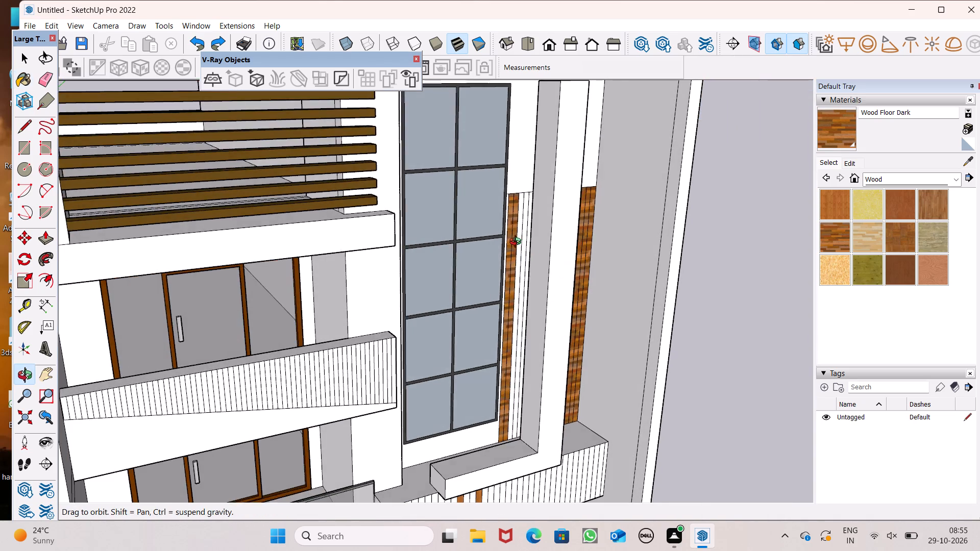
scroll(518, 242, up, 7)
middle_drag(516, 247, 631, 230)
scroll(458, 235, up, 7)
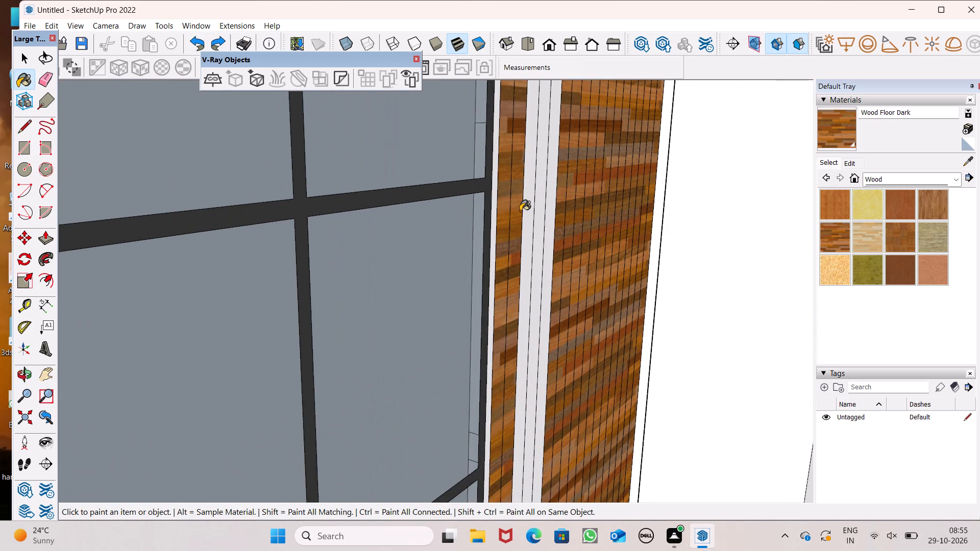
click(520, 211)
drag(544, 203, 527, 214)
double_click(548, 202)
drag(549, 202, 539, 208)
click(534, 210)
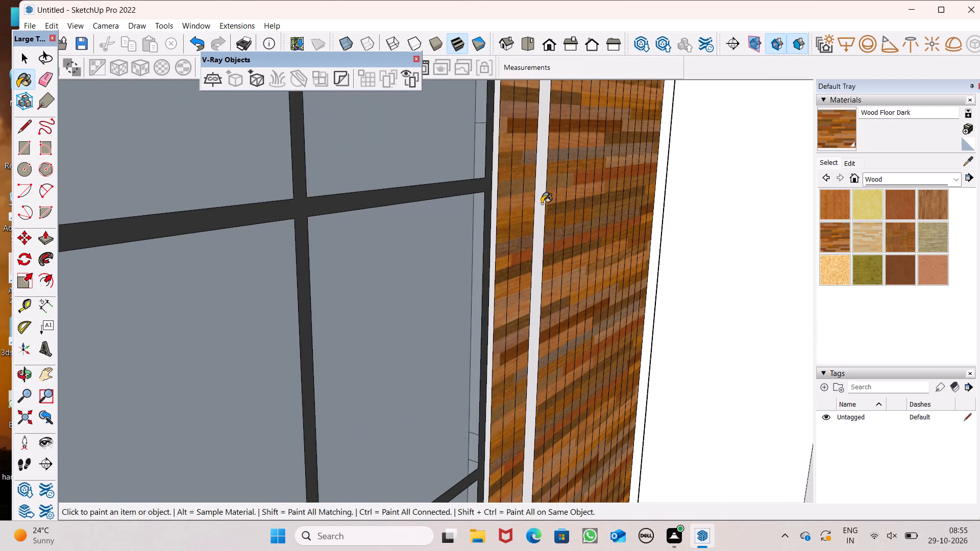
click(542, 204)
Paint the lower grooved band's strips with Wood Floor Dark, from the glass-railed balcony end to the first plain brown strip.
scroll(538, 189, down, 16)
middle_drag(541, 199, 216, 290)
scroll(694, 273, down, 5)
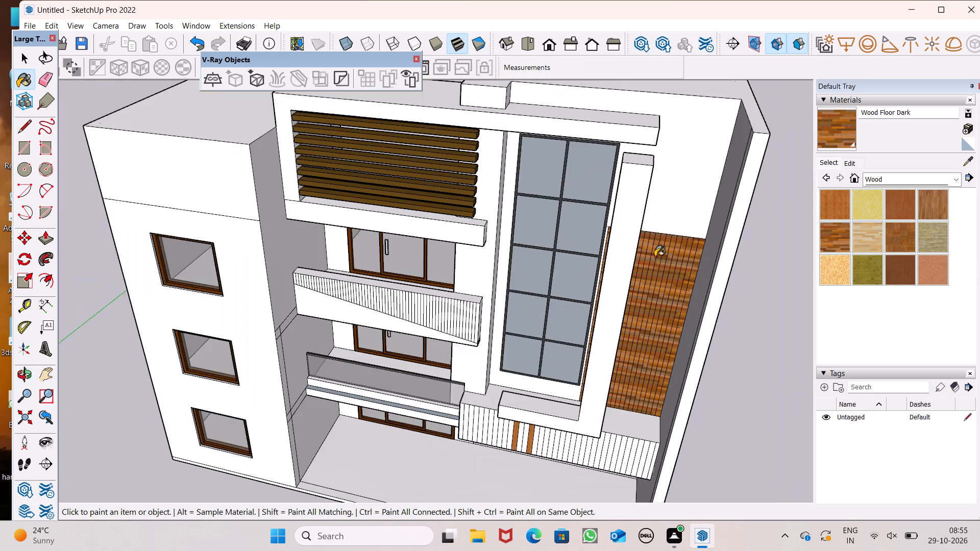
scroll(641, 208, down, 6)
middle_drag(667, 369, 656, 277)
scroll(658, 288, up, 1)
scroll(595, 331, up, 7)
middle_drag(535, 388, 565, 362)
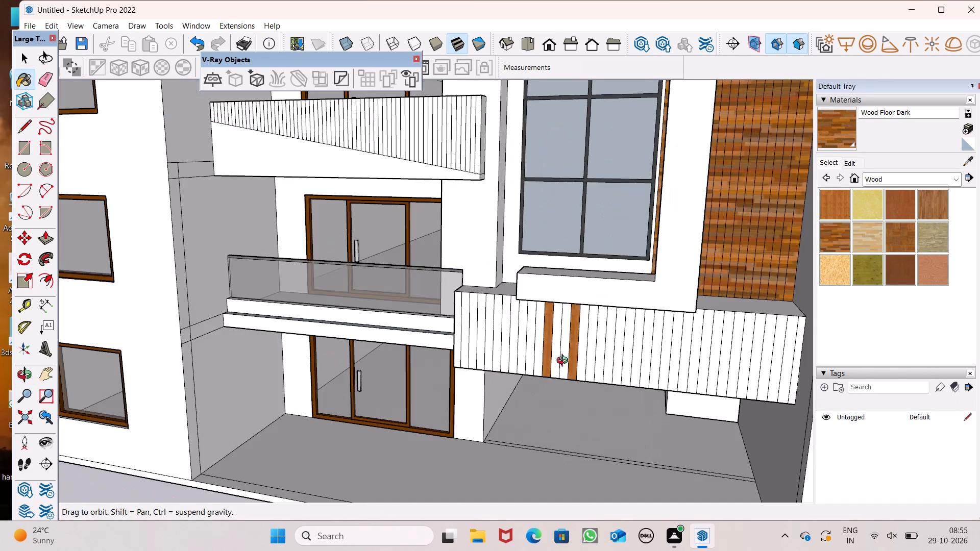
middle_drag(565, 362, 579, 353)
scroll(577, 354, up, 1)
scroll(538, 332, up, 7)
click(443, 293)
click(471, 294)
drag(481, 293, 492, 294)
click(519, 297)
drag(541, 302, 564, 311)
click(585, 300)
drag(580, 308, 559, 309)
drag(559, 309, 537, 309)
click(535, 309)
drag(534, 309, 455, 312)
click(446, 310)
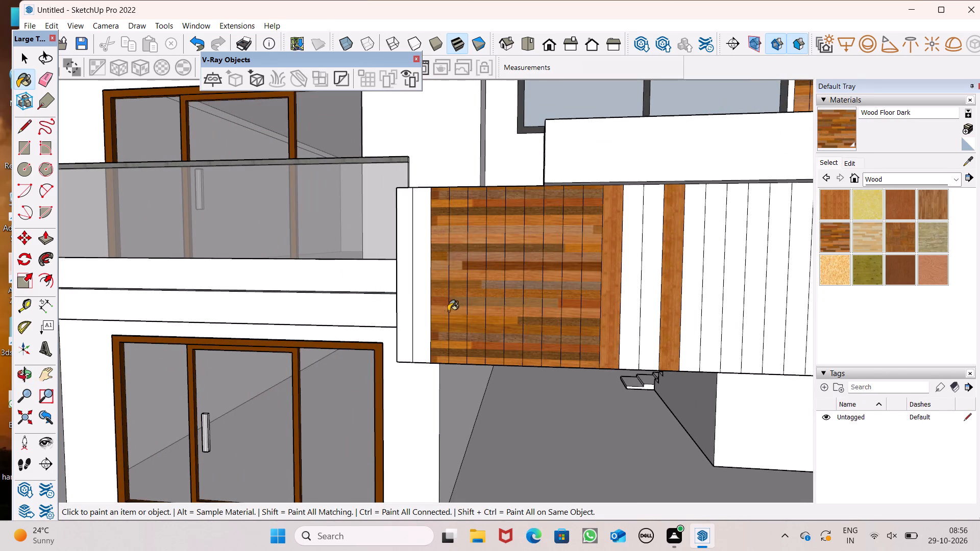
click(399, 322)
drag(410, 322, 415, 322)
click(417, 322)
Paint the two plain brown strips and the white strips around them on the lower band with Wood Floor Dark.
scroll(483, 344, down, 3)
drag(685, 325, 675, 328)
drag(594, 334, 594, 339)
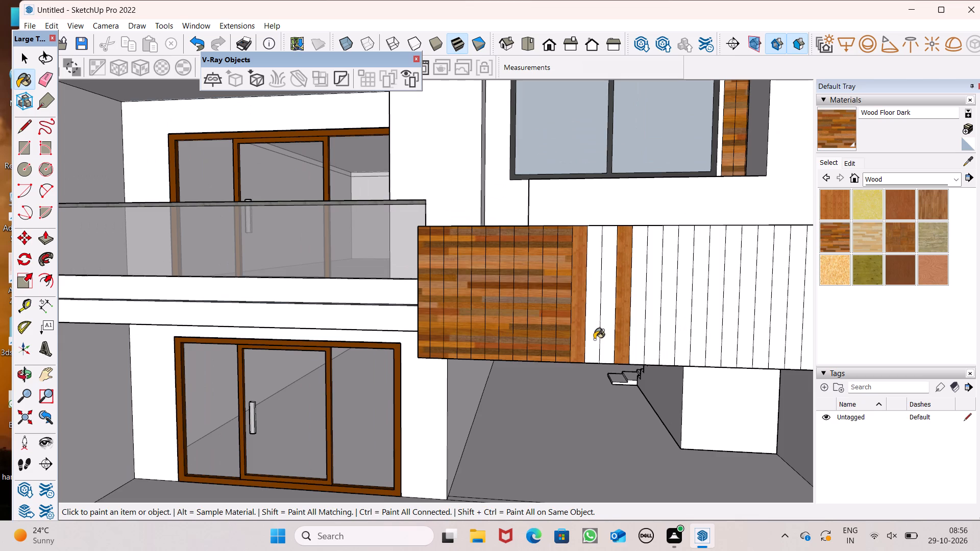
drag(594, 339, 593, 340)
double_click(632, 319)
drag(635, 317, 608, 322)
drag(603, 322, 618, 326)
click(649, 314)
click(650, 319)
drag(625, 315, 602, 321)
click(528, 325)
double_click(582, 305)
Paint the middle white strips of the lower grooved band, beneath the L-shaped frame, with Wood Floor Dark.
scroll(313, 328, down, 7)
scroll(502, 307, up, 6)
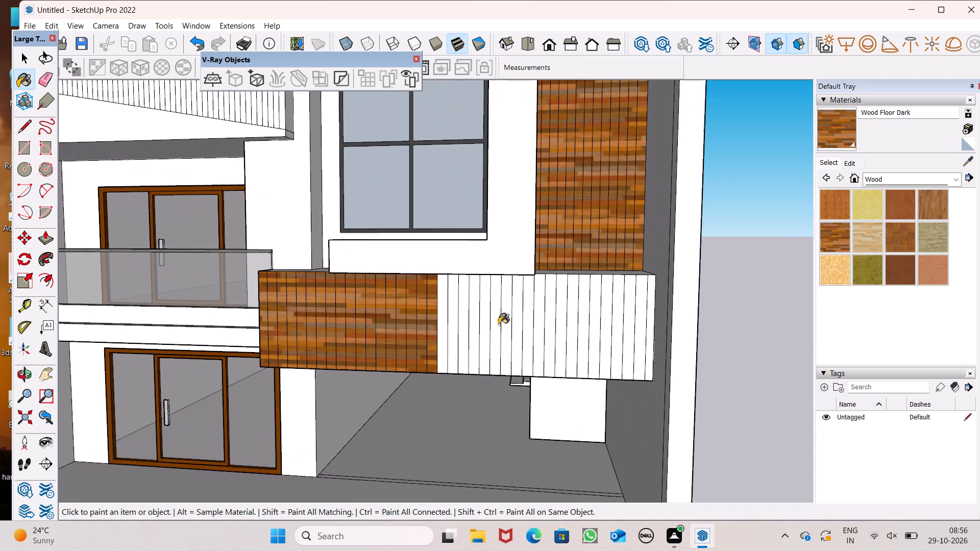
click(452, 323)
drag(459, 329, 539, 338)
click(554, 327)
drag(501, 325, 458, 307)
click(457, 306)
drag(471, 307, 493, 309)
drag(511, 300, 512, 305)
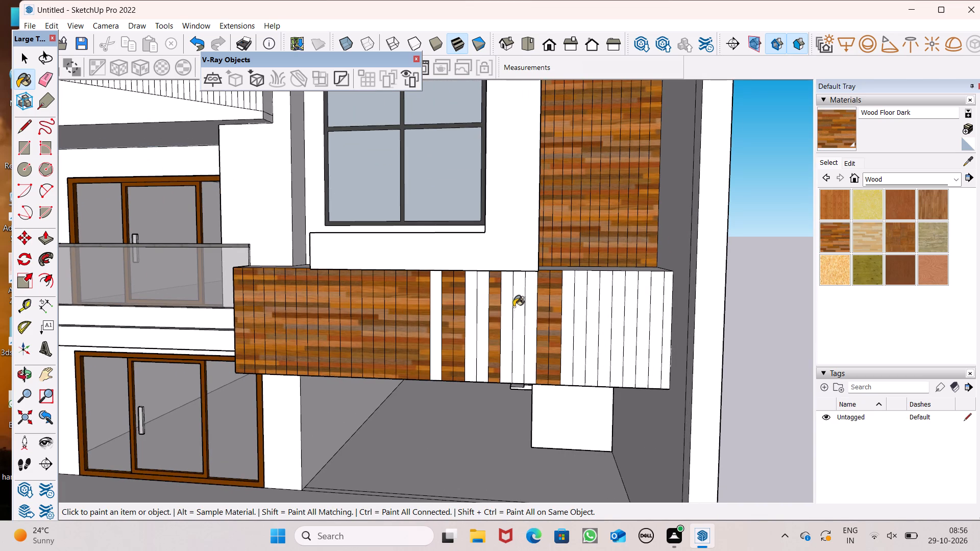
drag(521, 327, 522, 335)
drag(500, 322, 492, 332)
click(476, 320)
click(461, 313)
drag(470, 313, 475, 318)
drag(477, 316, 485, 313)
click(494, 303)
drag(468, 320, 416, 327)
click(413, 323)
drag(421, 309, 427, 313)
double_click(436, 309)
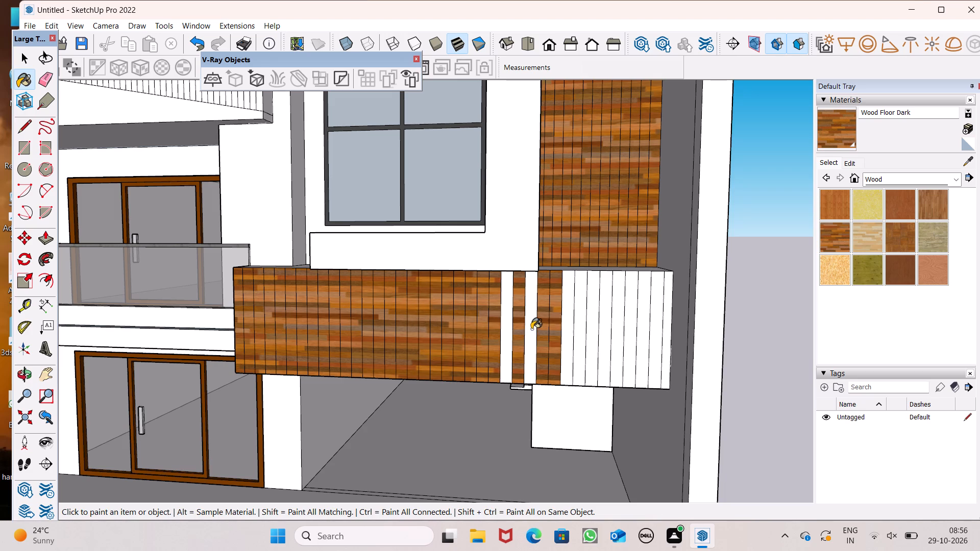
click(531, 329)
drag(526, 327, 516, 329)
click(511, 329)
Paint the lower grooved band's remaining white strips, up to its end near the side wall, with Wood Floor Dark.
drag(588, 341, 588, 345)
drag(546, 340, 574, 342)
drag(600, 326, 575, 339)
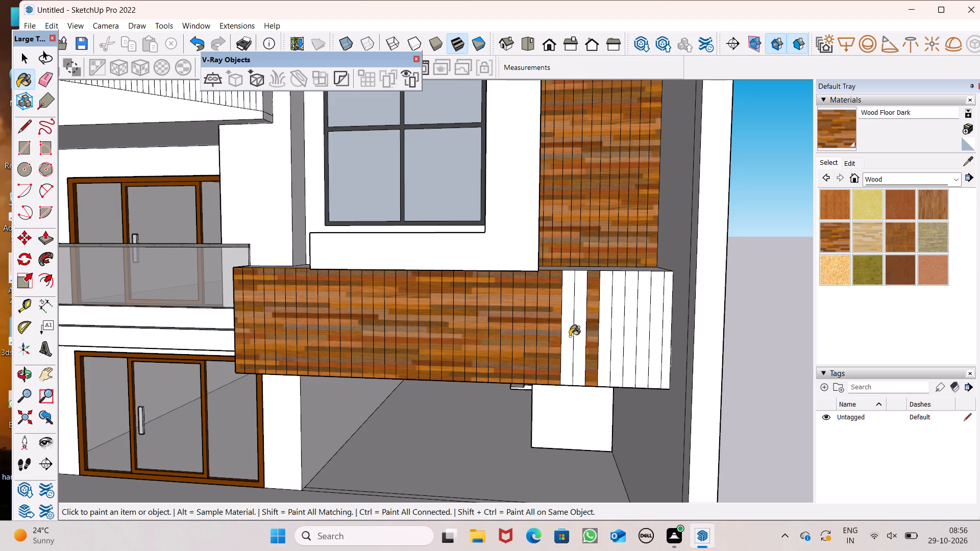
click(570, 336)
click(608, 337)
click(609, 334)
double_click(641, 330)
click(601, 331)
click(615, 327)
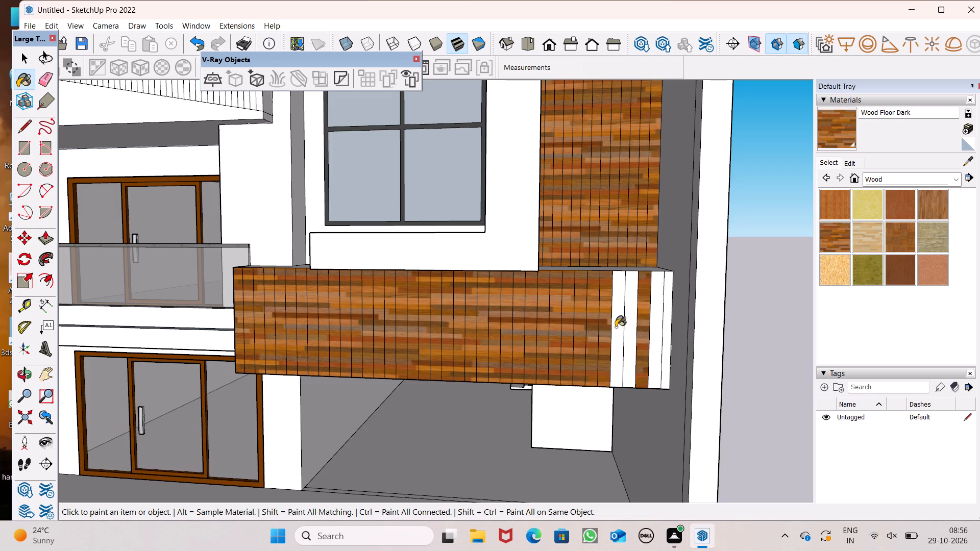
click(640, 321)
double_click(625, 324)
click(630, 323)
click(644, 319)
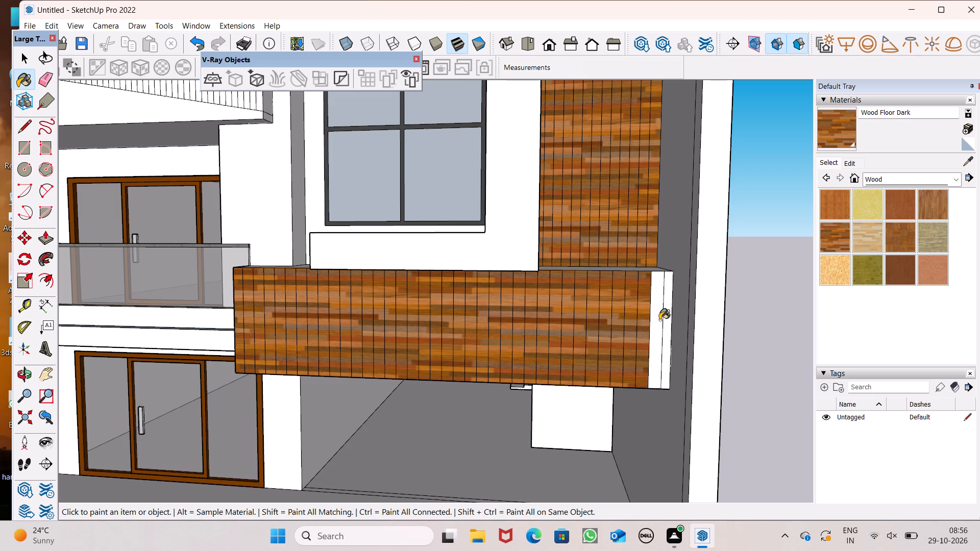
click(659, 320)
click(671, 306)
Examine the wood-clad lower band and window panels from several angles of the facade.
scroll(669, 305, down, 5)
middle_drag(588, 348, 651, 393)
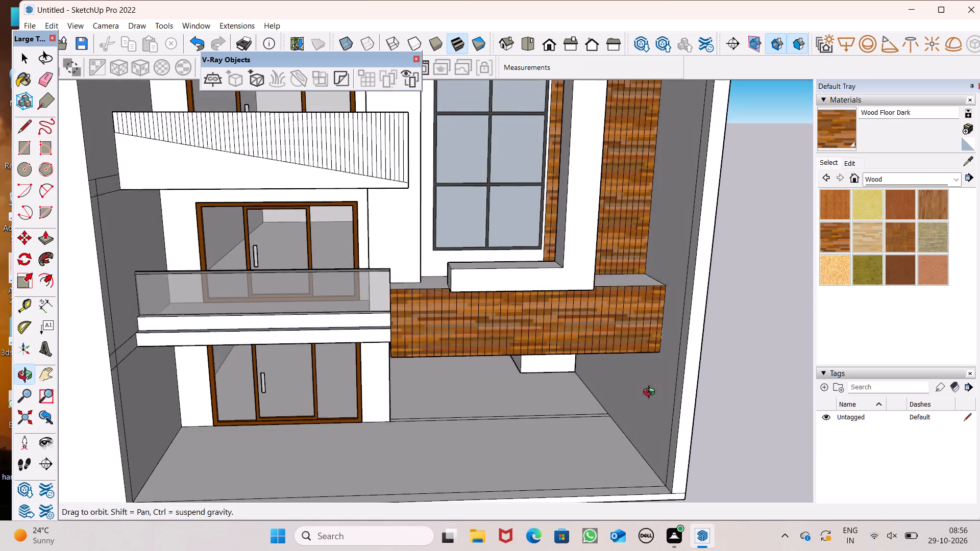
middle_drag(651, 393, 661, 402)
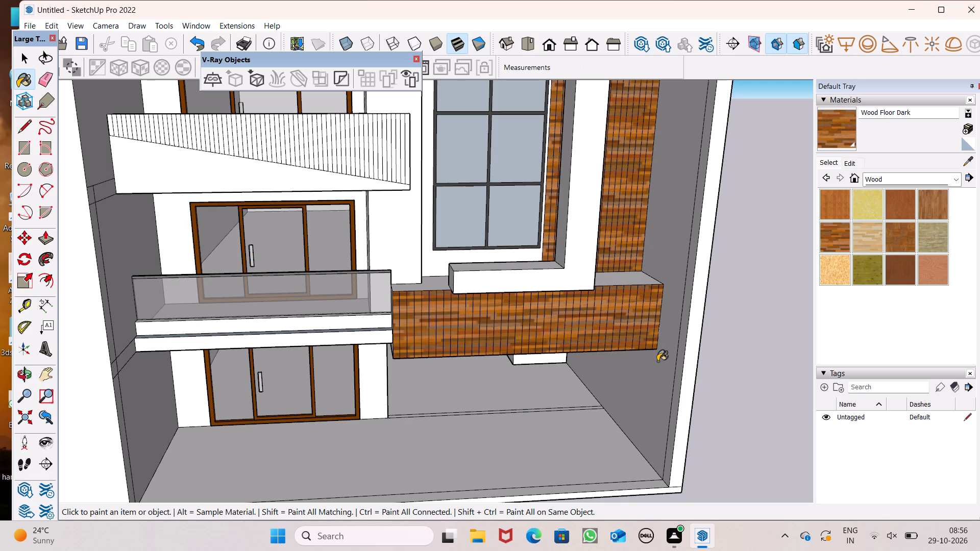
scroll(580, 309, down, 3)
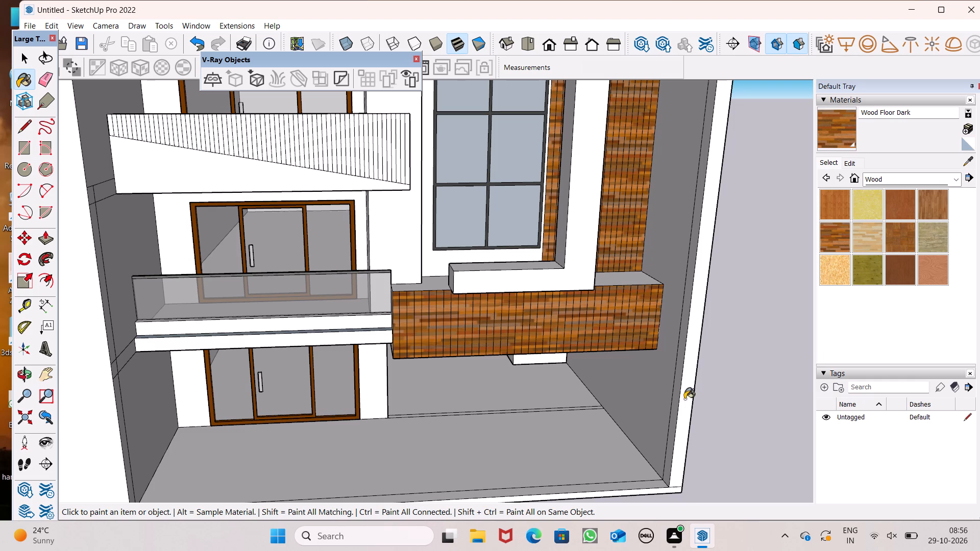
middle_drag(667, 393, 589, 322)
scroll(591, 282, up, 2)
middle_drag(622, 275, 661, 245)
scroll(661, 244, up, 1)
scroll(611, 247, down, 4)
middle_drag(571, 260, 681, 323)
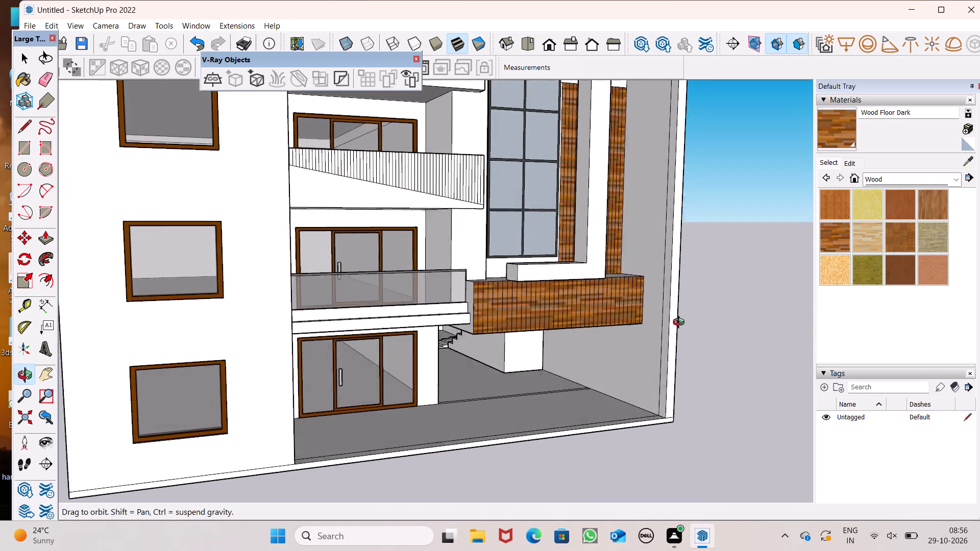
middle_drag(681, 323, 683, 333)
scroll(576, 265, down, 2)
middle_click(571, 261)
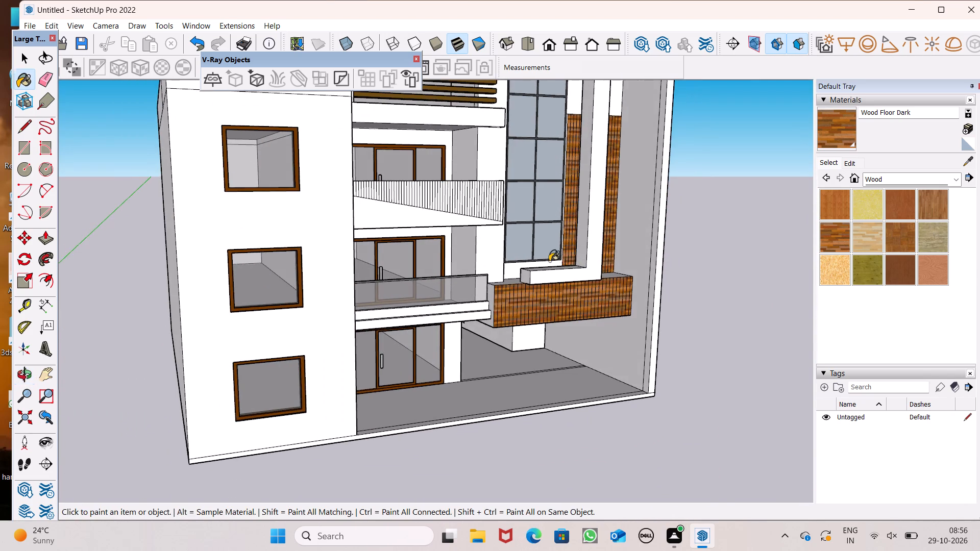
scroll(526, 288, down, 4)
Paint the first strips of the upper balcony's grooved panel, at the end beside the windowed wall, with Wood Floor Dark.
scroll(472, 192, up, 5)
scroll(397, 274, up, 5)
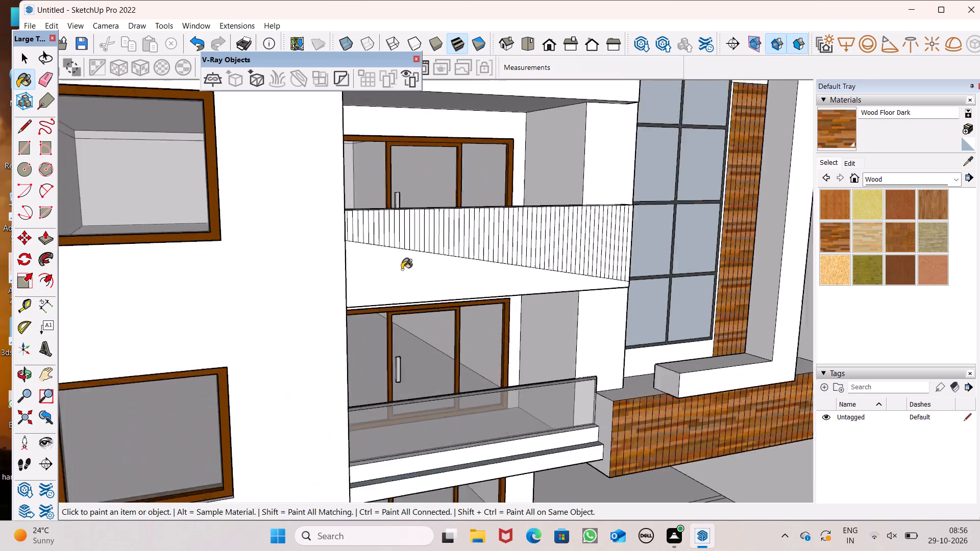
scroll(402, 269, up, 2)
scroll(377, 221, up, 6)
click(264, 213)
click(296, 209)
triple_click(276, 215)
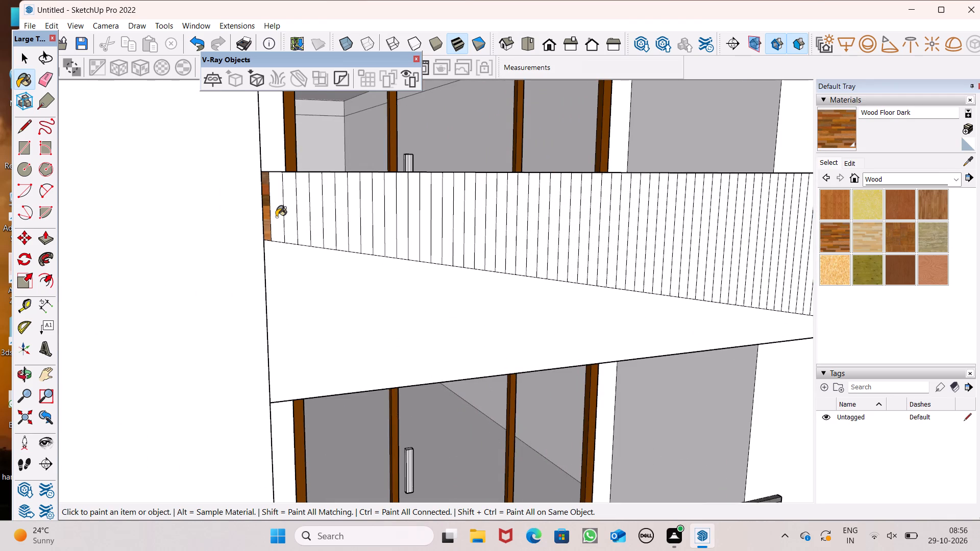
double_click(299, 209)
click(321, 210)
drag(311, 217, 297, 225)
drag(304, 217, 309, 217)
drag(320, 216, 305, 222)
drag(274, 222, 330, 211)
drag(365, 202, 341, 216)
click(318, 212)
click(322, 213)
drag(348, 212, 361, 217)
click(361, 216)
drag(359, 216, 366, 216)
drag(384, 212, 386, 218)
click(386, 218)
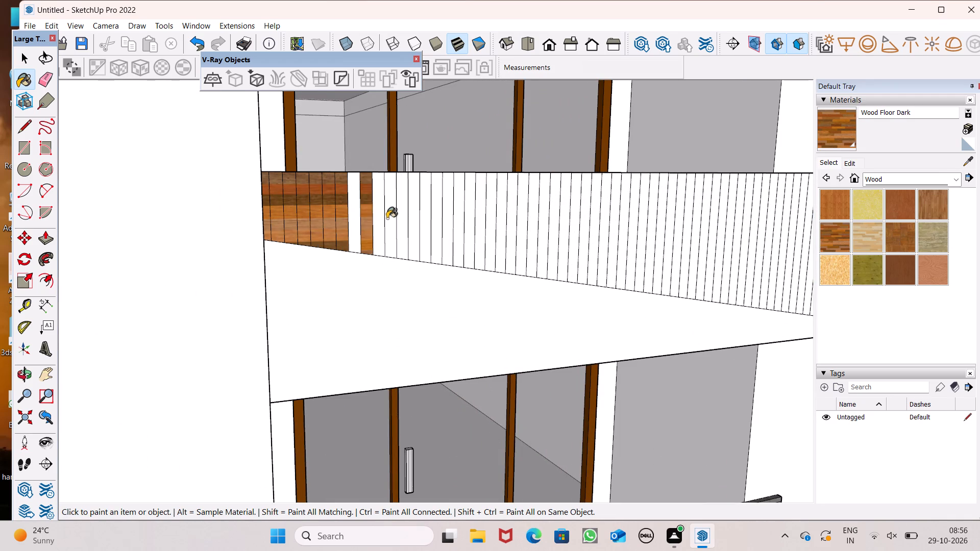
Paint the skipped strip and the next few strips near the panel's wall end with Wood Floor Dark, undoing the last stray paint.
drag(370, 218, 364, 214)
drag(362, 209, 349, 213)
drag(349, 212, 370, 209)
click(373, 208)
drag(367, 222, 376, 219)
click(379, 214)
drag(379, 215, 399, 230)
double_click(399, 229)
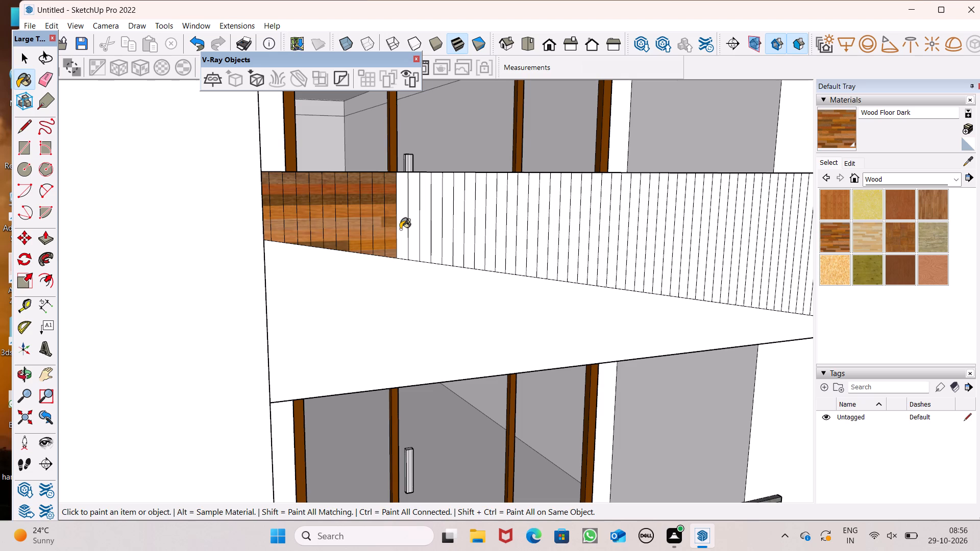
click(407, 226)
drag(411, 222, 416, 228)
click(416, 228)
click(428, 222)
drag(432, 229, 478, 286)
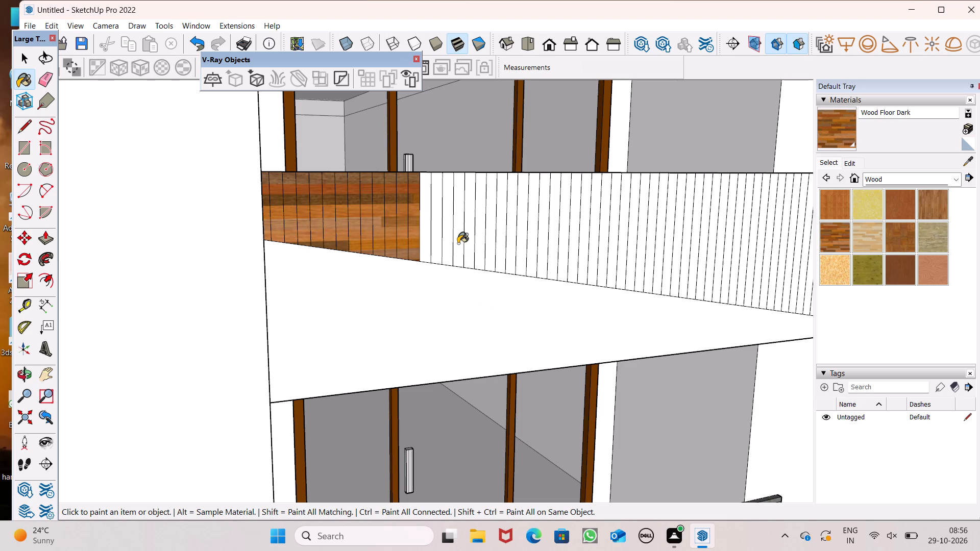
key(ctrl+z)
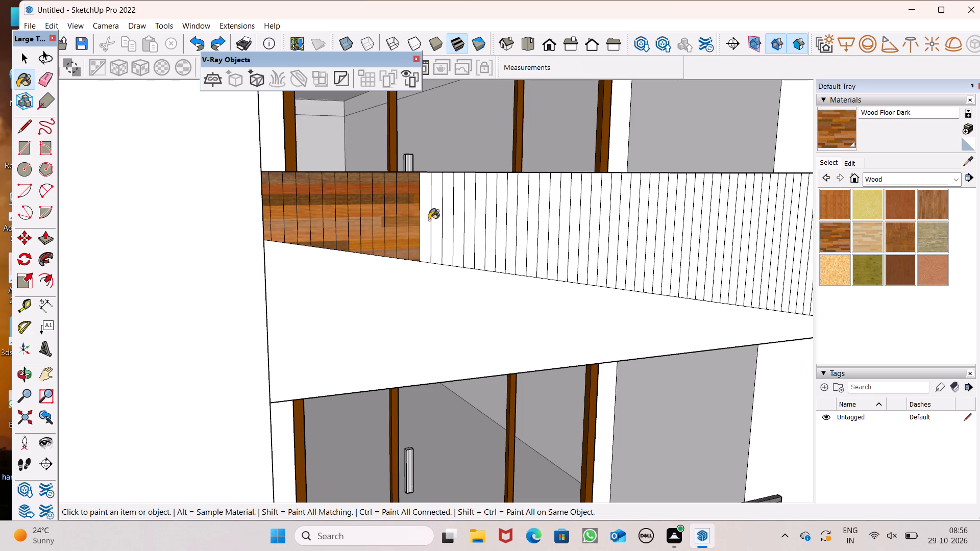
Paint spaced-out strips along the middle of the upper balcony's grooved panel with Wood Floor Dark.
click(429, 220)
drag(430, 221, 456, 223)
click(462, 220)
drag(463, 220, 476, 220)
click(511, 204)
drag(545, 210, 585, 214)
click(626, 206)
click(670, 206)
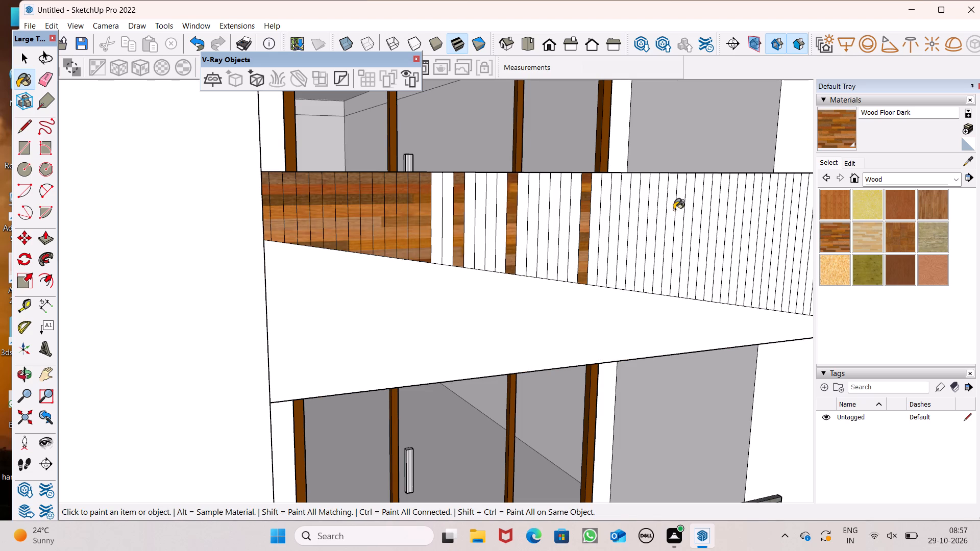
click(674, 209)
click(628, 209)
drag(629, 207, 640, 217)
triple_click(647, 209)
click(649, 202)
click(654, 196)
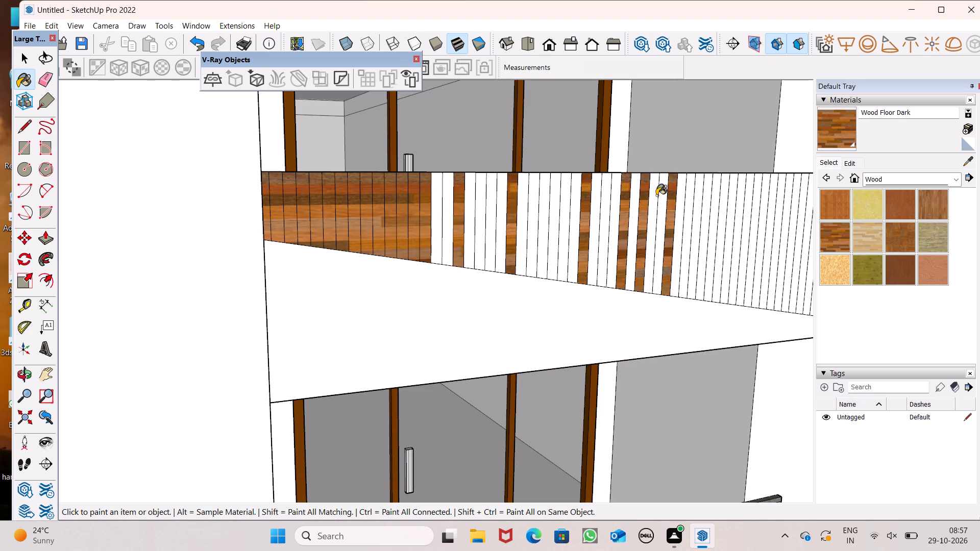
Paint the white strips between the wood strips in the panel's middle, working back toward the wall end, with Wood Floor Dark.
click(659, 196)
drag(663, 191, 658, 193)
drag(618, 205, 612, 211)
click(611, 209)
click(606, 205)
double_click(601, 206)
drag(591, 203, 584, 205)
click(583, 206)
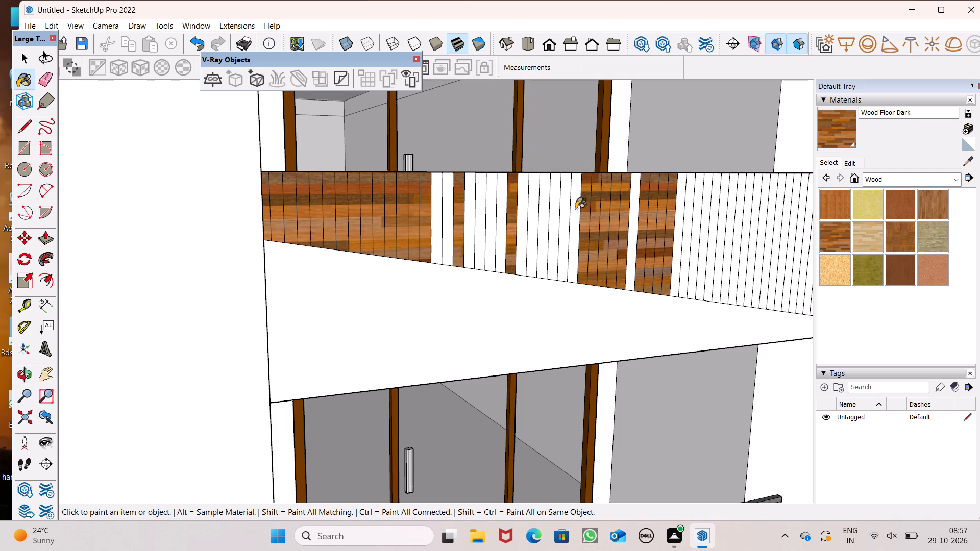
click(572, 210)
drag(572, 213, 564, 218)
click(560, 217)
drag(560, 217, 546, 221)
click(537, 223)
drag(537, 224, 523, 225)
double_click(517, 225)
drag(524, 220, 550, 218)
triple_click(550, 218)
drag(549, 213, 557, 209)
click(563, 204)
Paint the remaining white gaps in the first half and middle of the upper balcony panel with Wood Floor Dark.
drag(459, 227, 469, 224)
click(488, 212)
drag(489, 214, 497, 217)
drag(502, 217, 506, 217)
drag(508, 216, 496, 219)
click(478, 220)
drag(469, 215, 459, 222)
drag(455, 221, 448, 222)
click(447, 222)
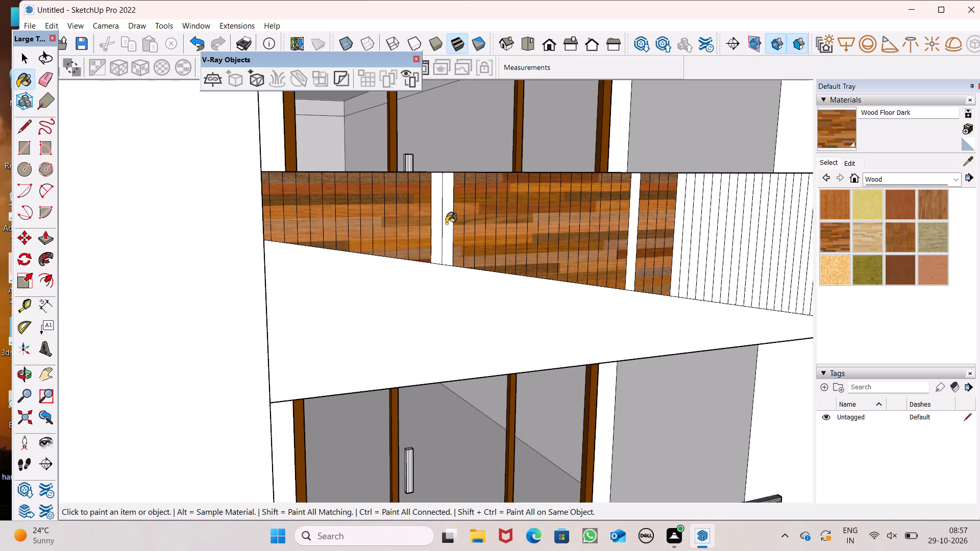
drag(440, 224, 439, 238)
click(636, 245)
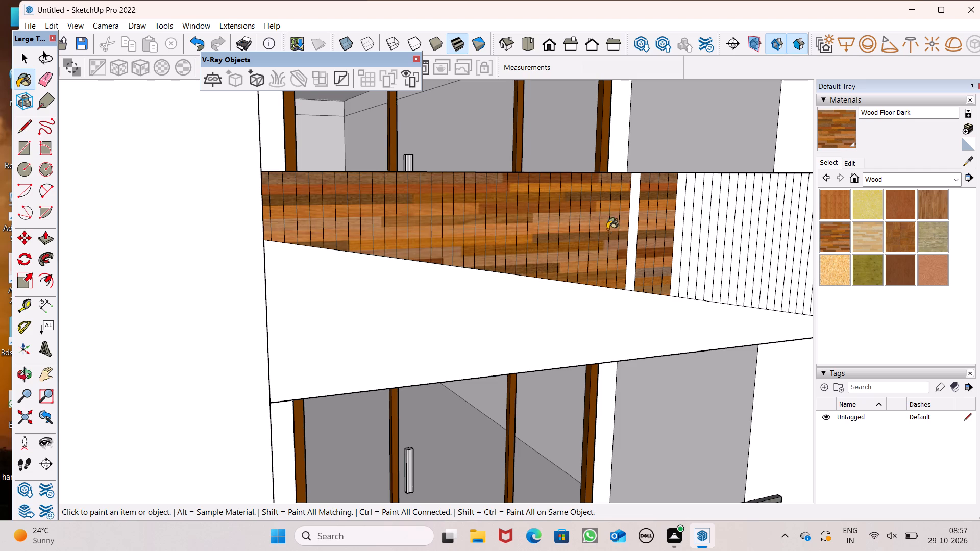
Paint alternating strips in the next white section toward the panel's outer end with Wood Floor Dark.
scroll(478, 256, down, 5)
scroll(598, 229, up, 7)
click(502, 243)
click(579, 226)
drag(579, 228, 565, 233)
drag(540, 228, 588, 227)
click(598, 221)
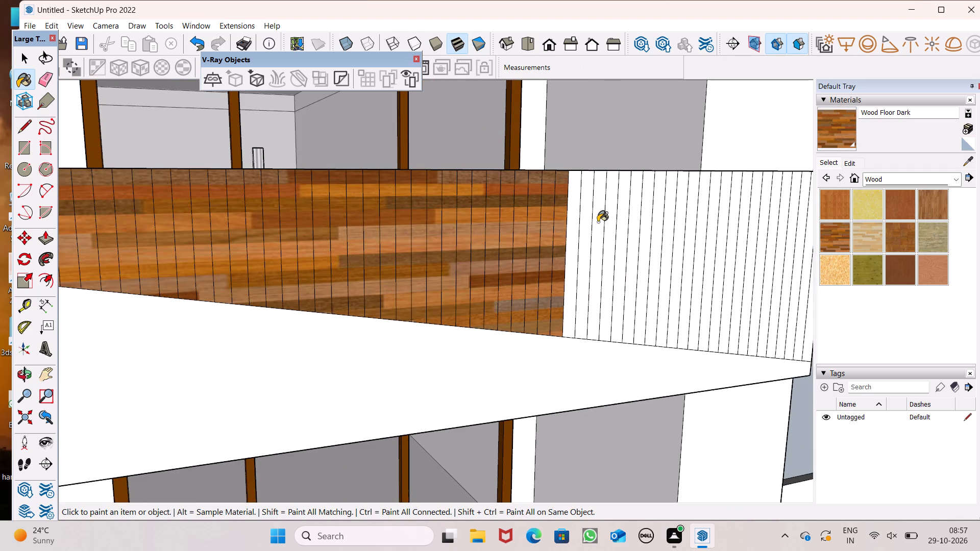
drag(597, 227, 617, 230)
click(645, 226)
drag(642, 229, 699, 222)
drag(716, 220, 716, 226)
click(707, 226)
drag(690, 234, 681, 240)
click(663, 239)
drag(666, 235, 667, 239)
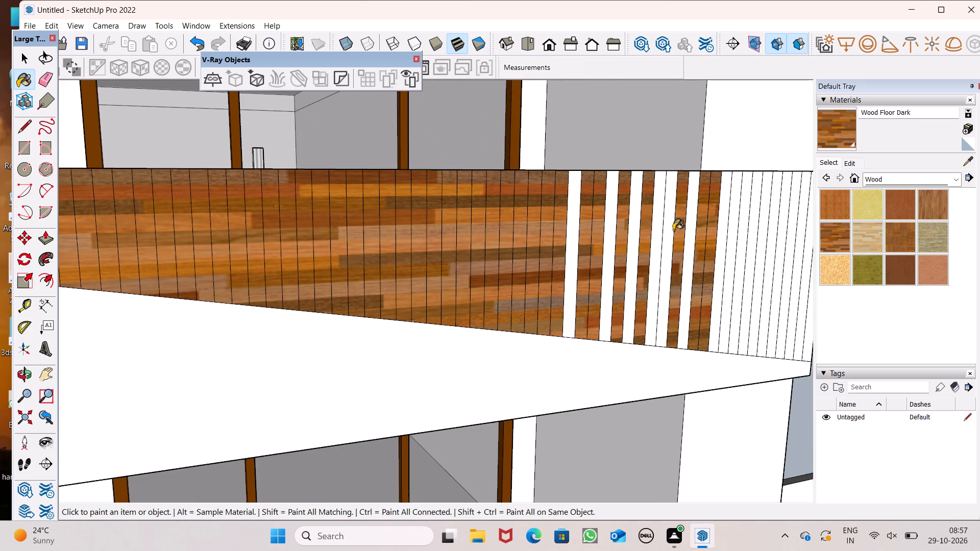
Paint the white gaps left between the alternating strips of that section with Wood Floor Dark.
click(673, 230)
drag(676, 229, 683, 230)
click(695, 225)
drag(679, 231, 673, 237)
drag(668, 230, 633, 238)
click(631, 238)
click(636, 233)
click(656, 223)
drag(657, 224, 604, 240)
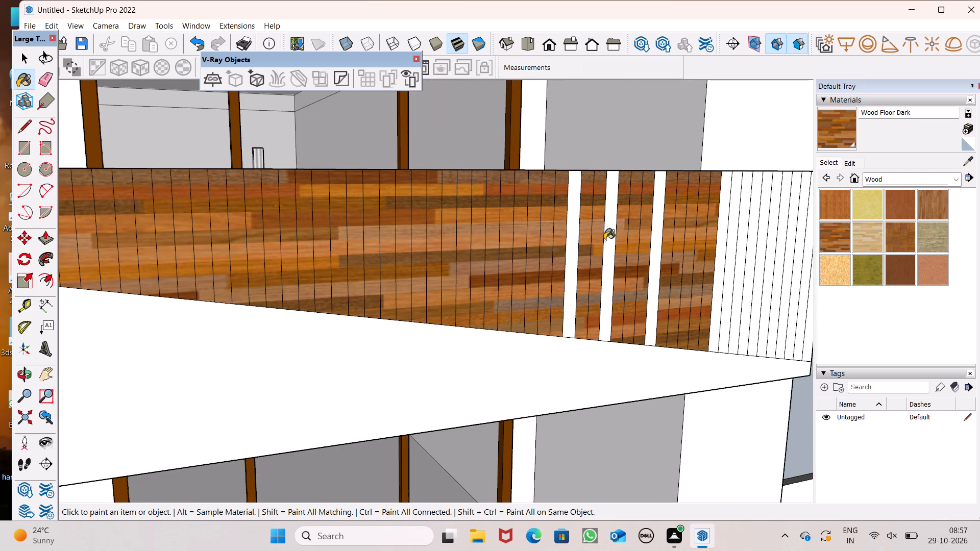
drag(604, 240, 602, 240)
drag(645, 222, 601, 233)
click(606, 223)
drag(597, 233, 589, 236)
double_click(575, 233)
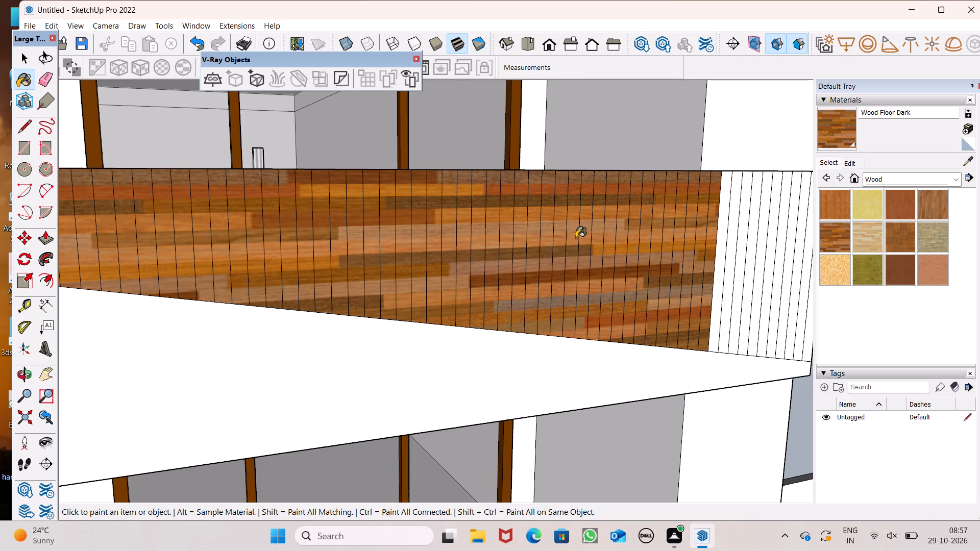
click(576, 238)
Paint the next consecutive white strips toward the balcony panel's outer end with Wood Floor Dark.
scroll(482, 299, down, 3)
scroll(624, 254, up, 7)
click(704, 251)
drag(687, 259, 666, 271)
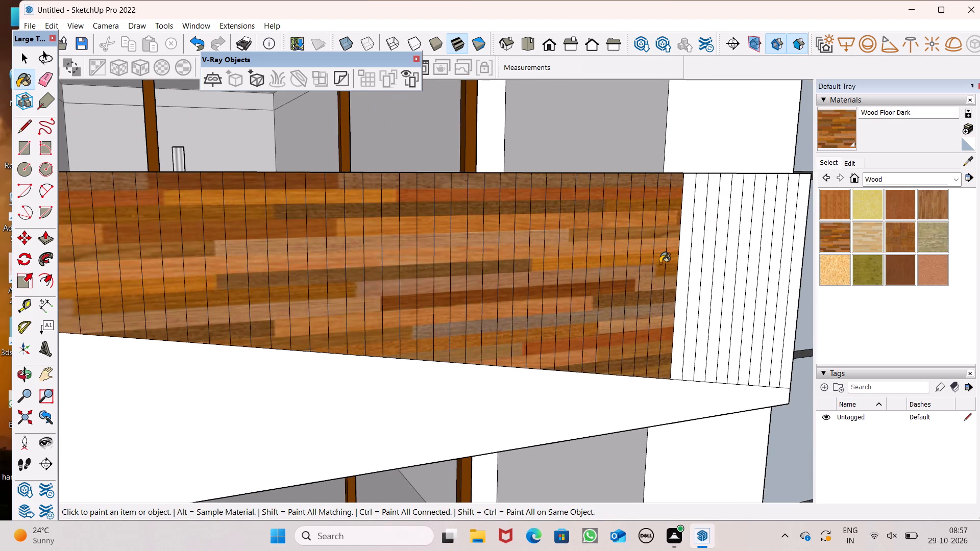
click(701, 243)
double_click(689, 246)
click(699, 242)
click(703, 242)
double_click(710, 240)
click(719, 233)
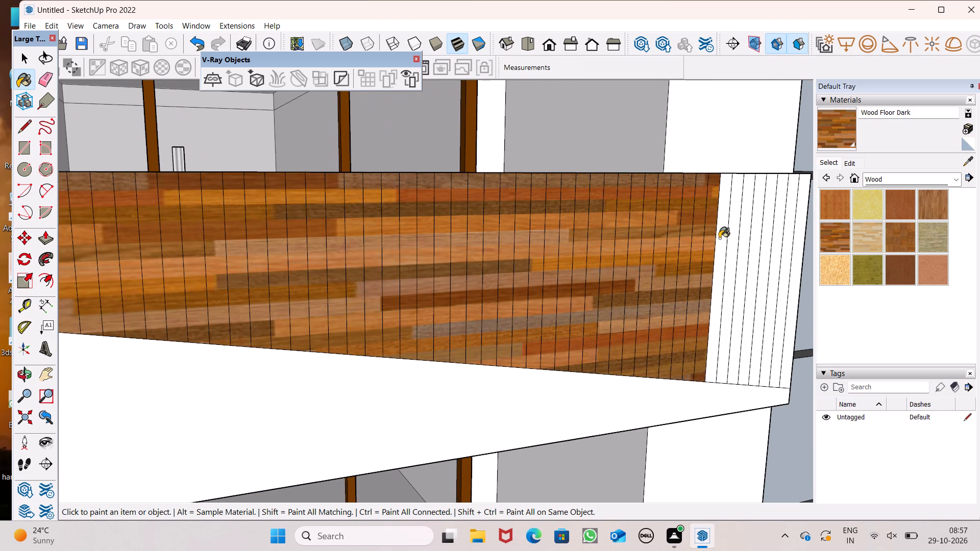
Paint the last white strips up to the outer edge of the balcony panel with Wood Floor Dark.
double_click(727, 227)
drag(737, 221, 754, 221)
click(776, 212)
click(760, 229)
click(758, 232)
click(754, 230)
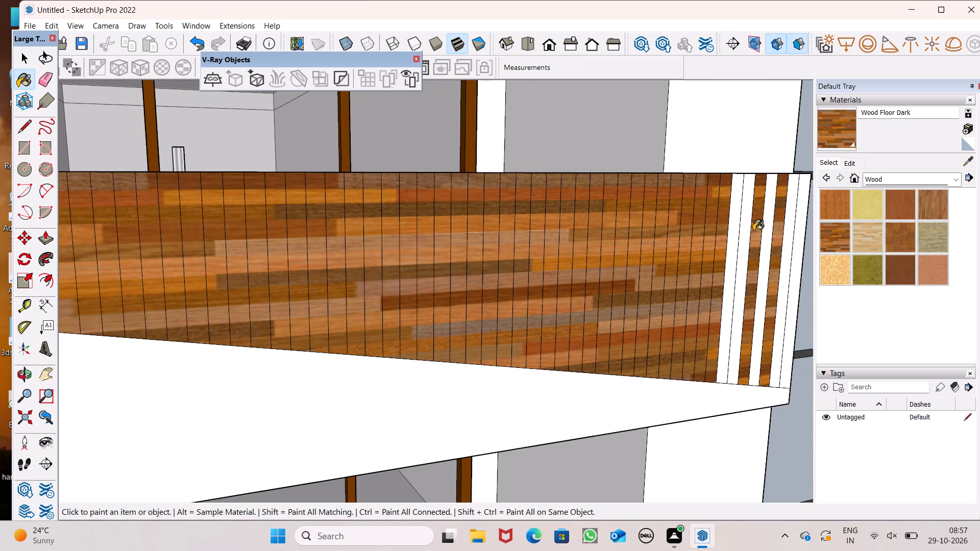
double_click(738, 224)
click(751, 217)
scroll(581, 274, down, 8)
scroll(592, 295, up, 7)
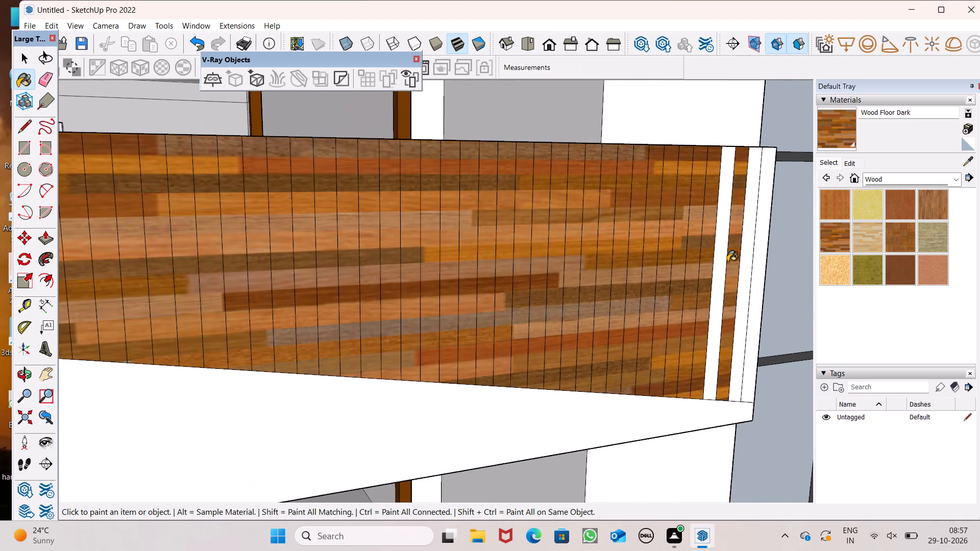
scroll(743, 243, up, 5)
click(769, 236)
drag(766, 238, 752, 249)
click(745, 252)
click(718, 254)
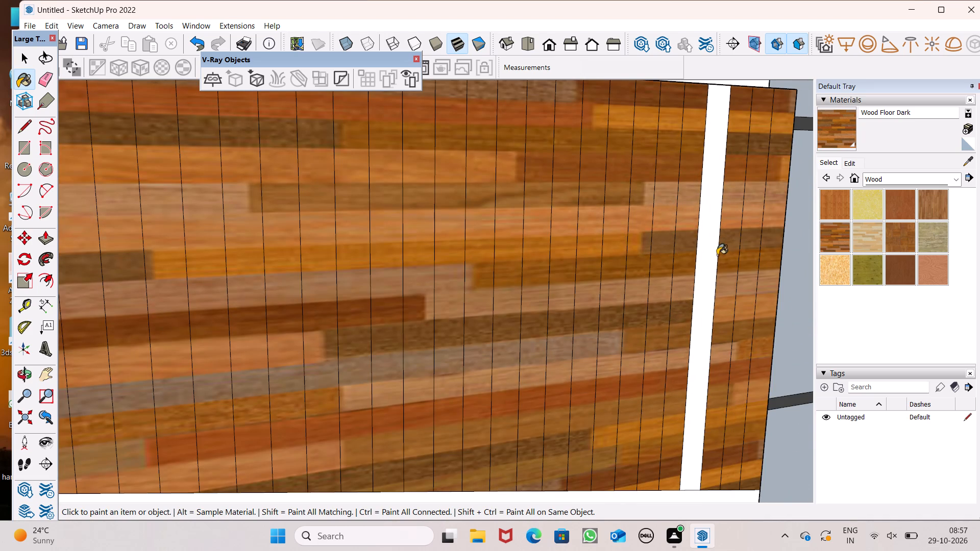
click(716, 255)
Paint the leftover white strips and the thin edge sliver at the balcony panel's wall end with Wood Floor Dark.
scroll(658, 235, down, 16)
middle_drag(578, 267, 496, 259)
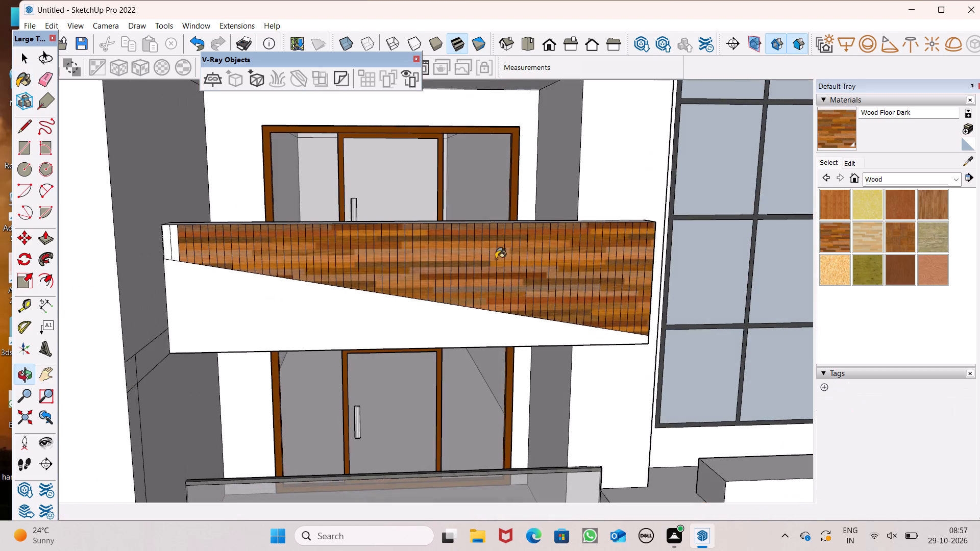
middle_drag(496, 259, 498, 269)
scroll(96, 240, up, 6)
scroll(199, 248, up, 6)
drag(199, 248, 213, 250)
click(233, 250)
scroll(201, 253, up, 3)
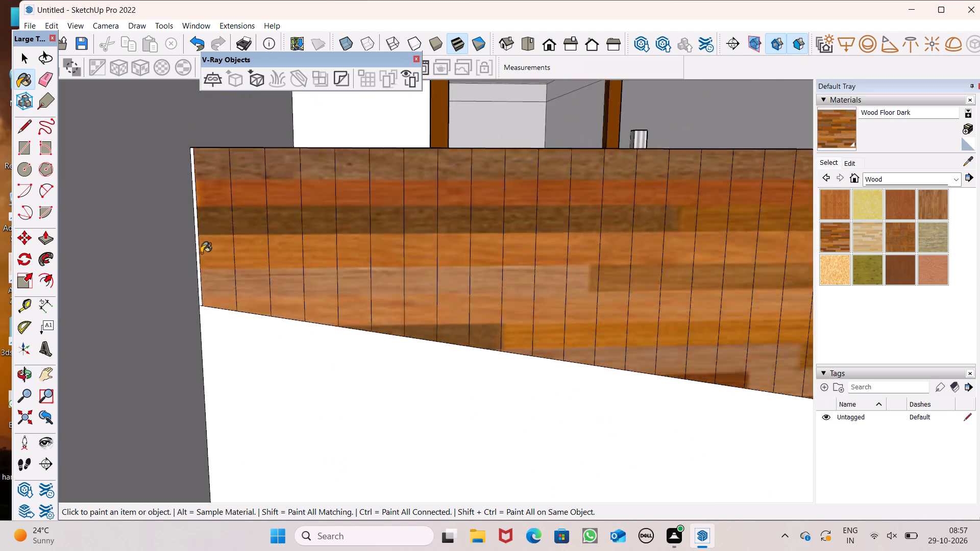
scroll(201, 253, up, 12)
click(188, 257)
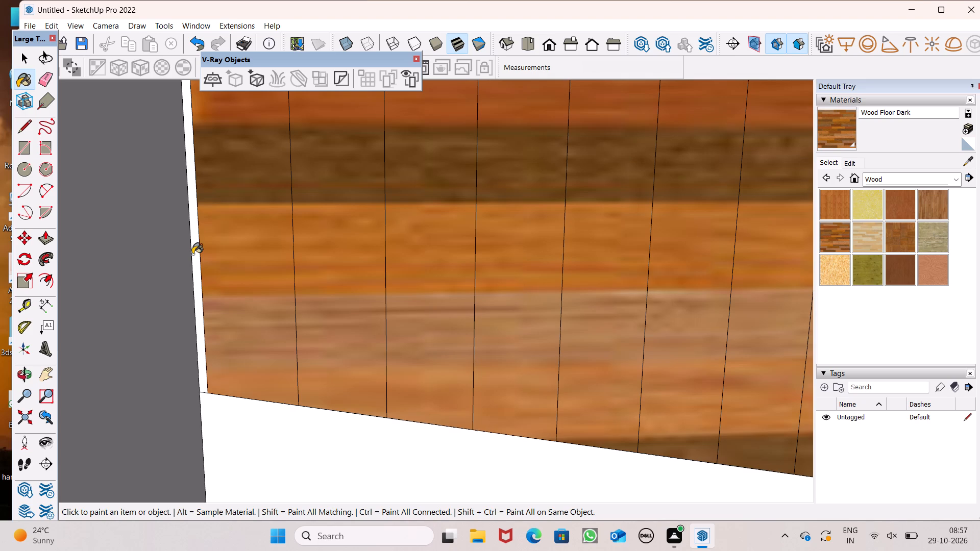
key(ctrl+z)
click(198, 277)
Paint the outer end face of the upper balcony's grooved panel with Wood Floor Dark.
scroll(200, 267, down, 20)
scroll(200, 267, down, 2)
middle_drag(544, 296, 421, 277)
scroll(342, 268, down, 6)
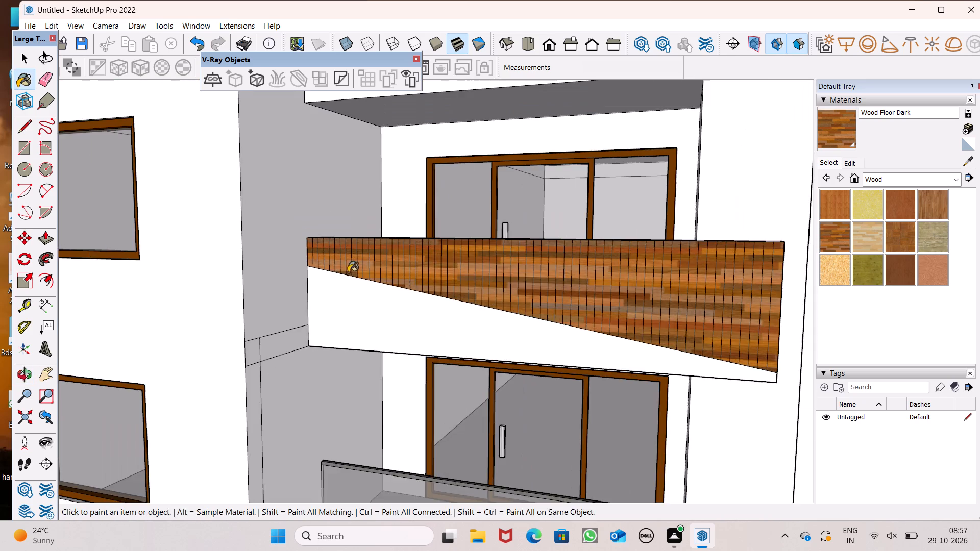
middle_drag(468, 292, 423, 311)
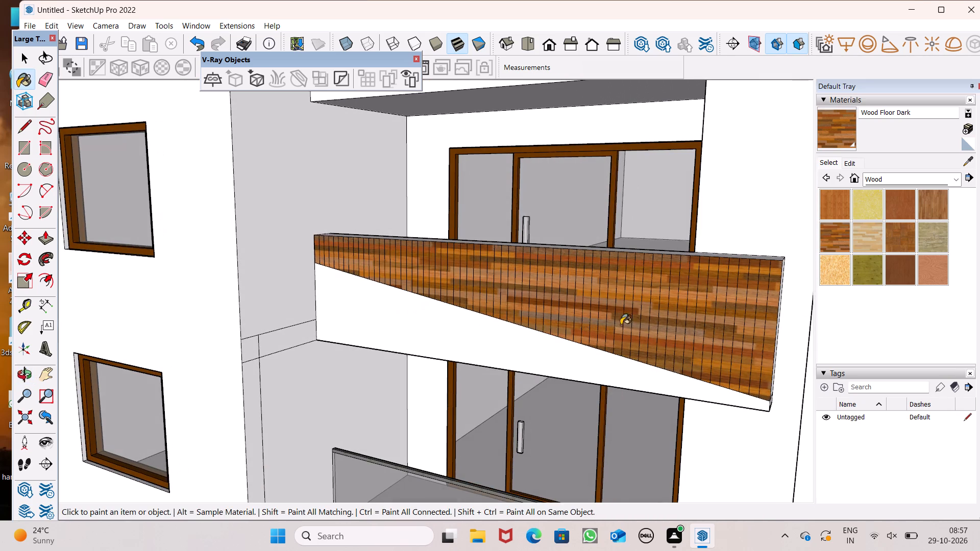
scroll(635, 332, up, 1)
middle_drag(635, 332, 518, 313)
click(727, 334)
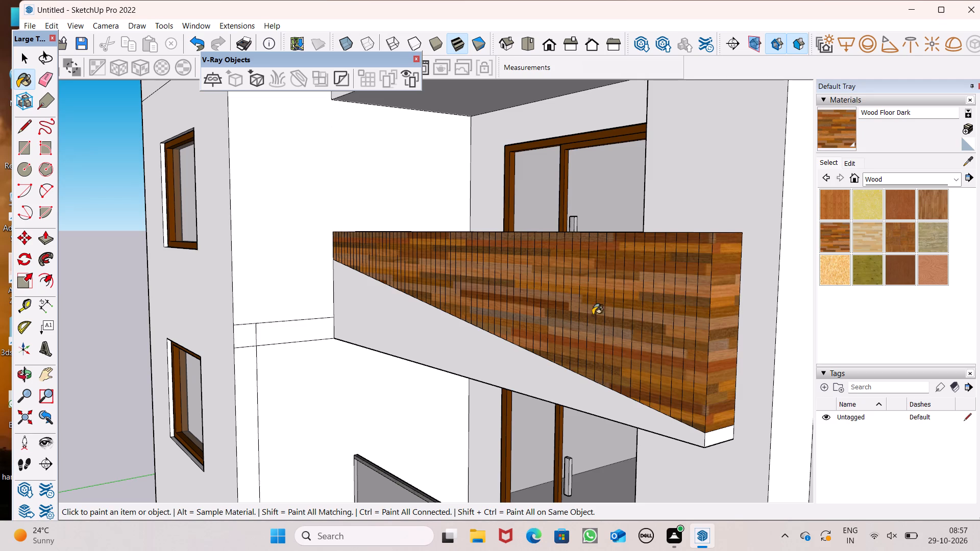
Examine the wood-clad balcony panel and the facade around it from a low angle.
scroll(552, 299, down, 9)
middle_drag(570, 318, 566, 252)
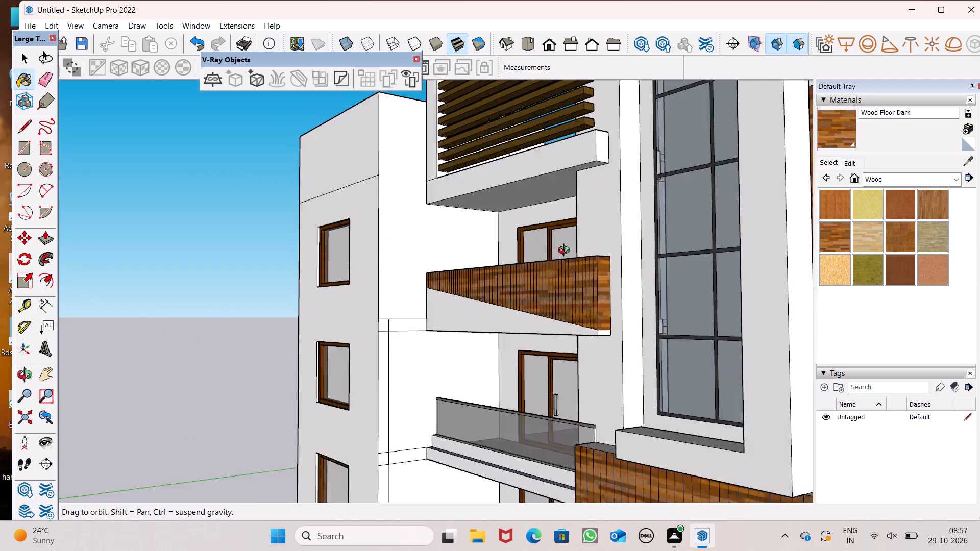
middle_drag(566, 252, 636, 120)
scroll(563, 207, down, 2)
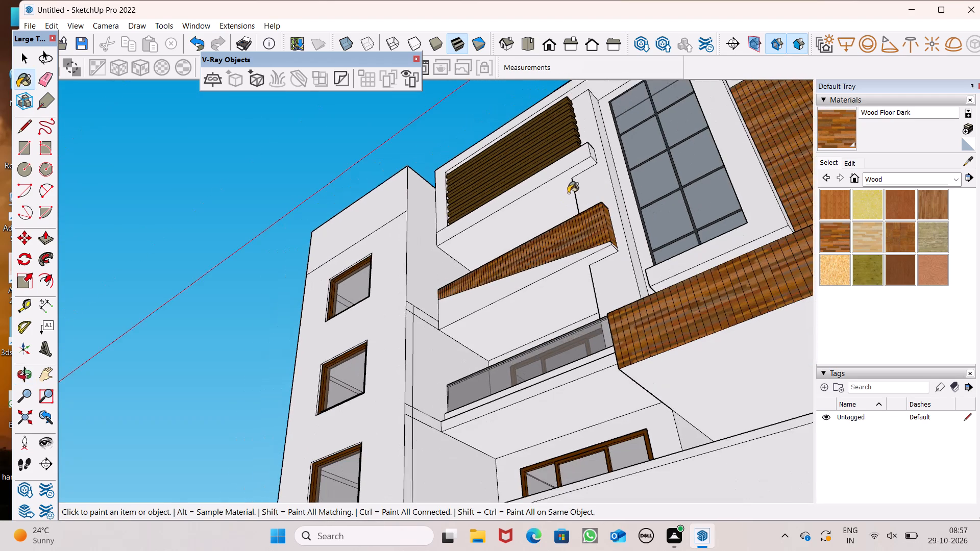
Draw a three-sided inset panel about 6' 2" deep on the underside of the wood-clad upper balcony, starting and ending on the back wall edge.
middle_drag(568, 191, 701, 105)
middle_drag(507, 317, 548, 318)
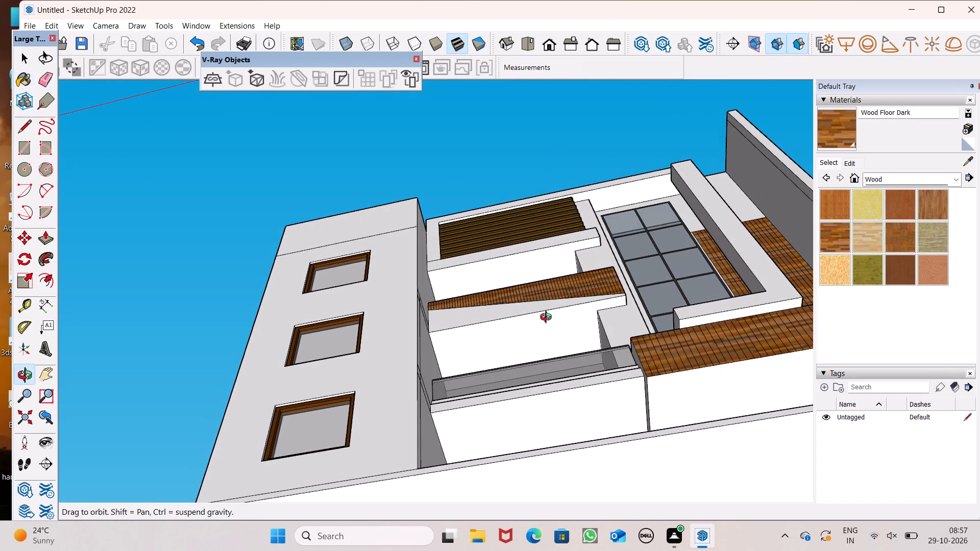
middle_drag(548, 318, 556, 341)
middle_drag(469, 317, 467, 307)
scroll(459, 313, up, 3)
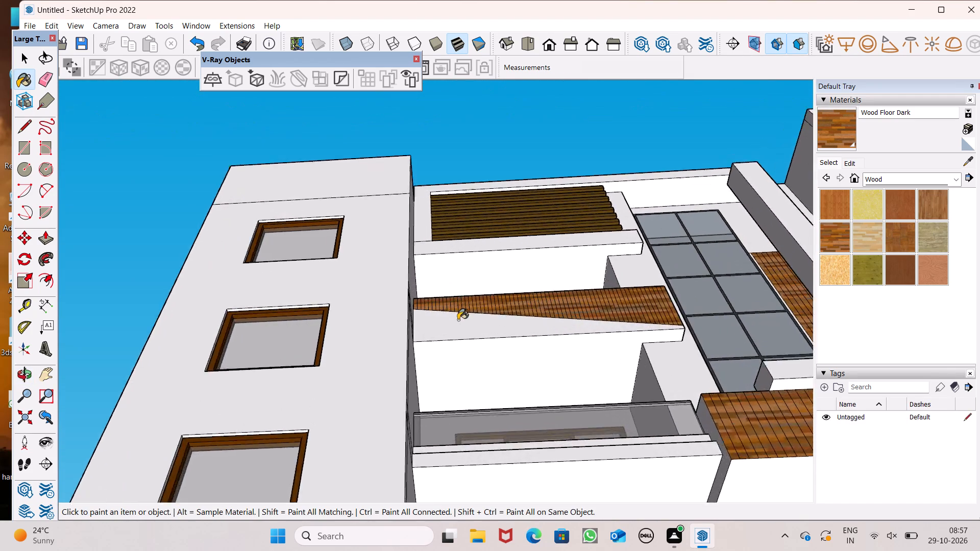
scroll(458, 320, up, 2)
scroll(351, 343, down, 5)
middle_drag(486, 324, 493, 354)
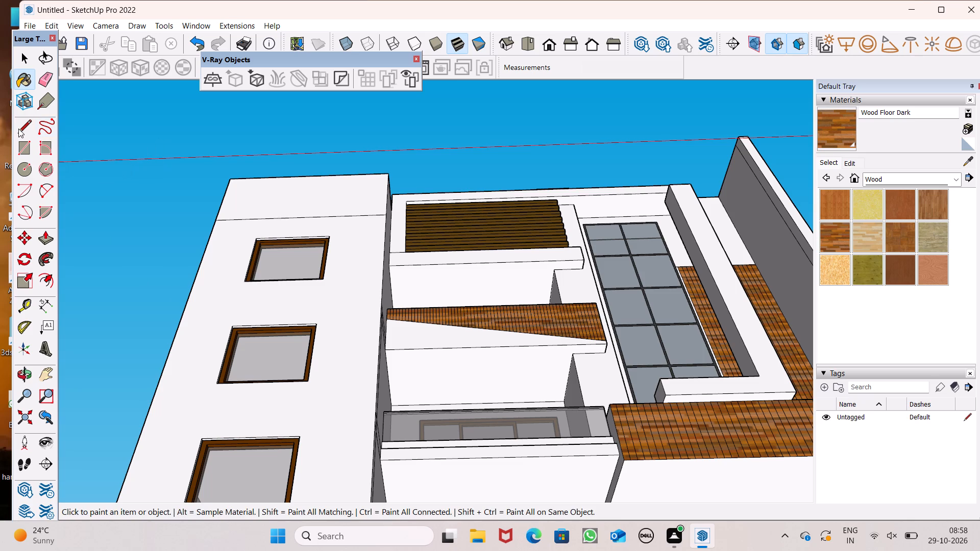
click(18, 129)
scroll(476, 516, up, 1)
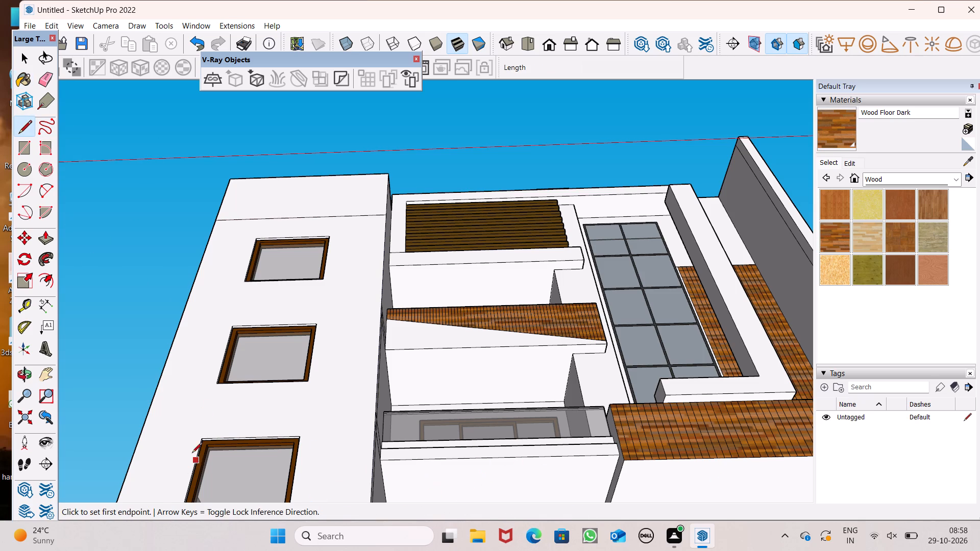
scroll(430, 400, up, 8)
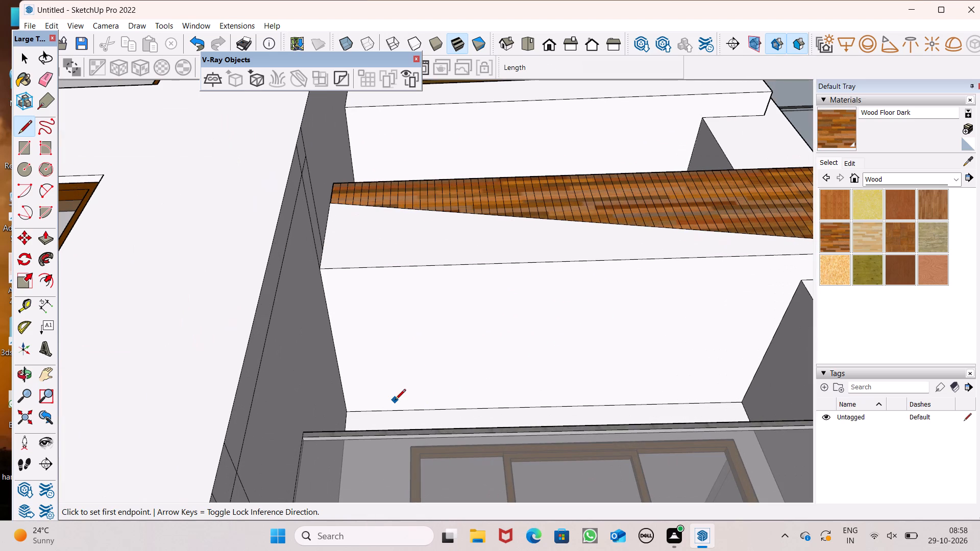
click(383, 410)
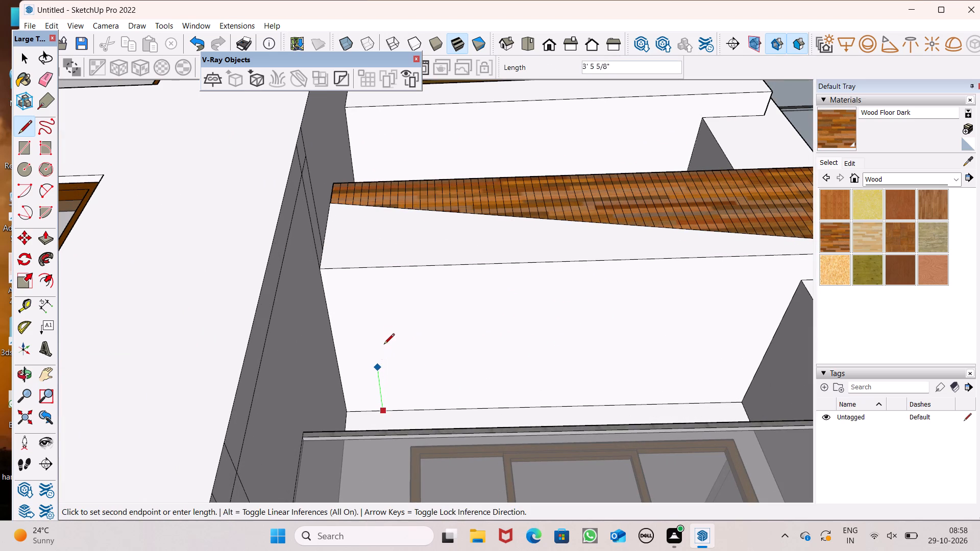
click(368, 308)
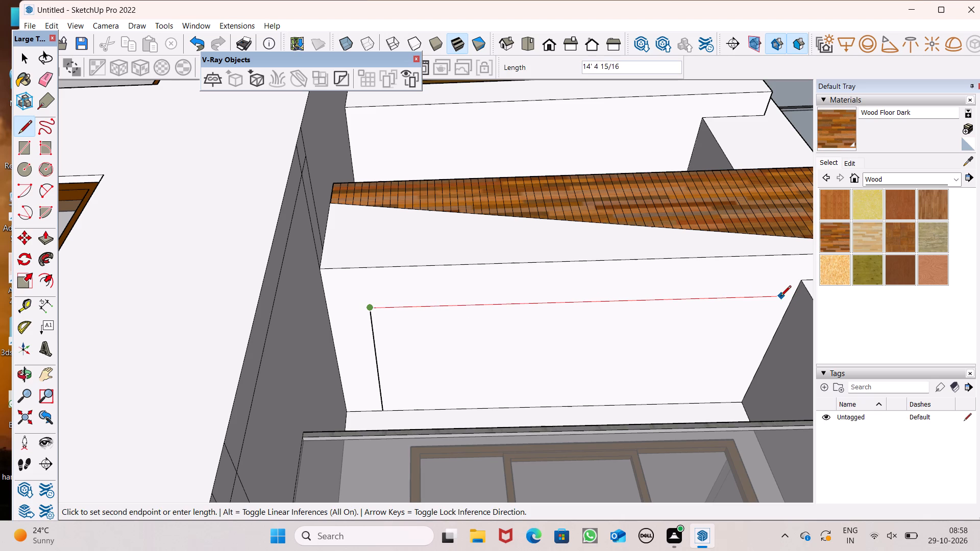
click(752, 301)
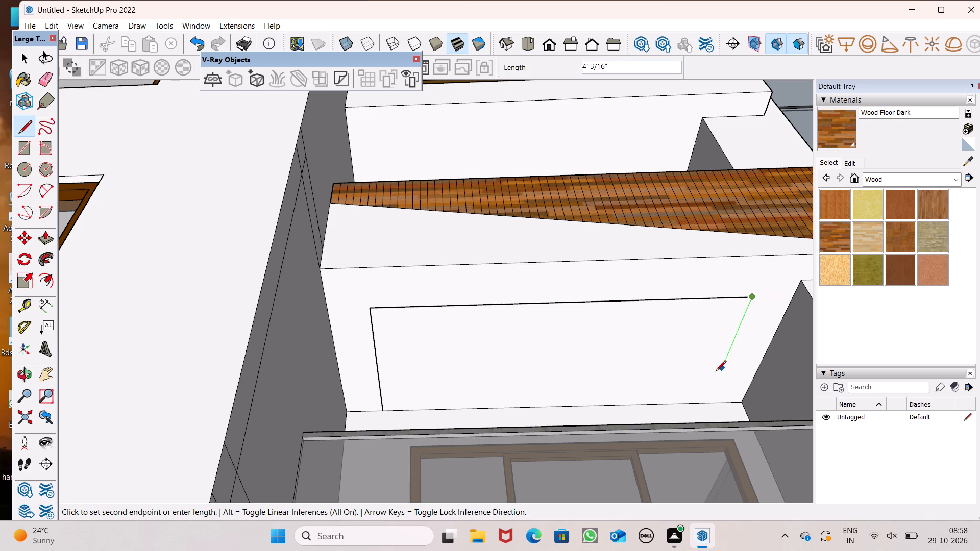
click(710, 403)
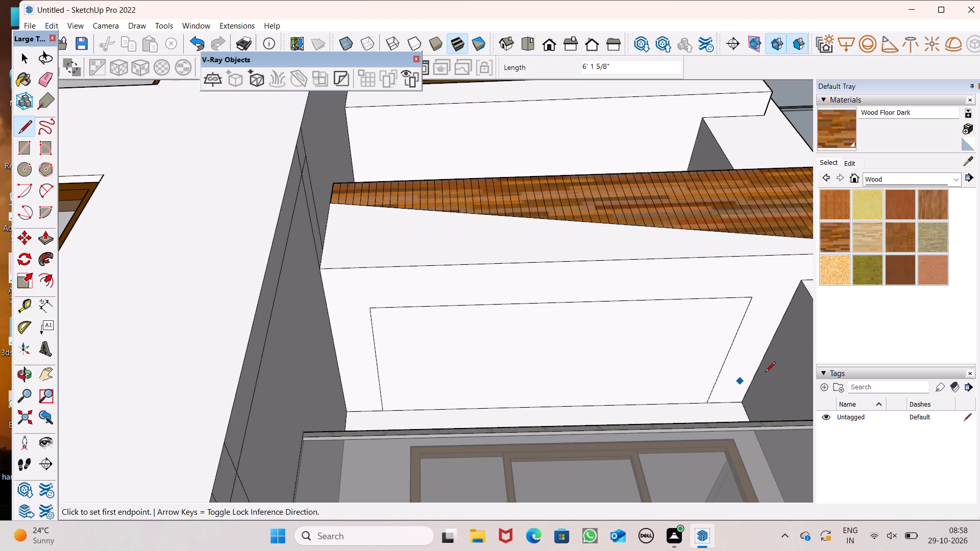
Paint the inset panel on the balcony underside with dark grey Color M07 from the Colors collection.
click(911, 172)
click(911, 177)
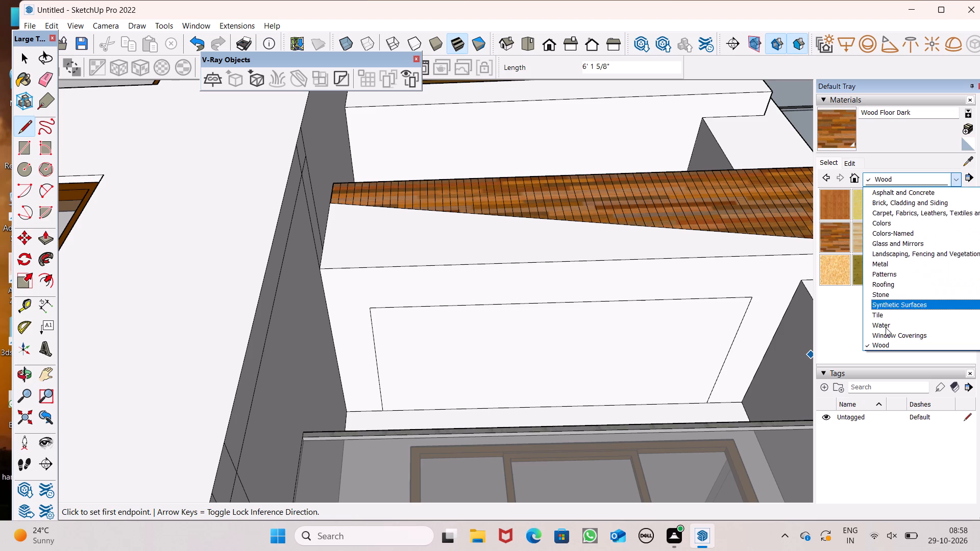
click(901, 217)
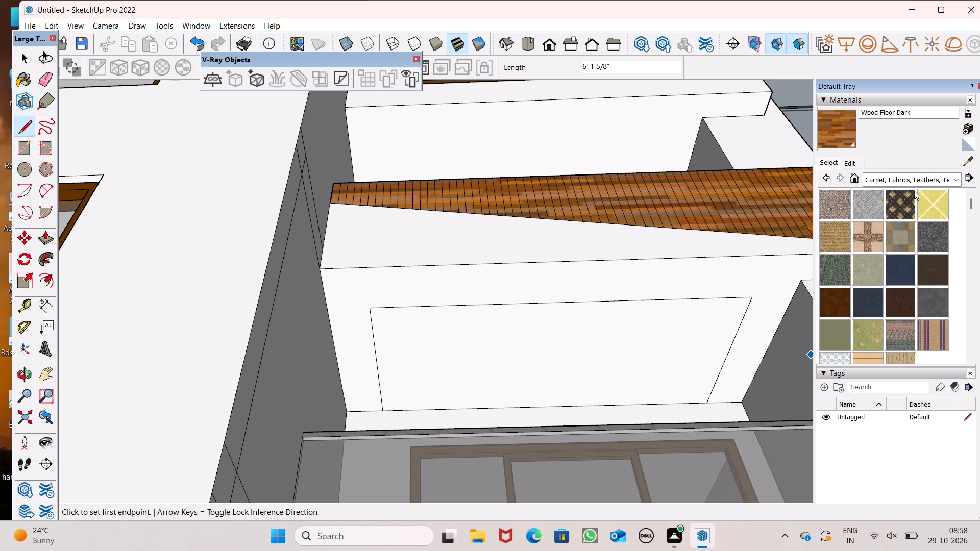
click(922, 172)
click(922, 181)
click(905, 225)
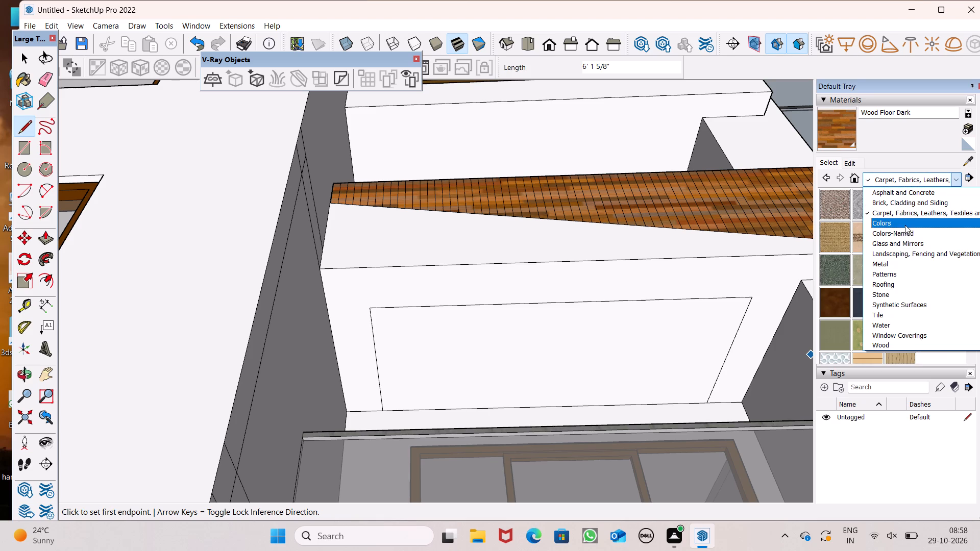
scroll(886, 297, down, 11)
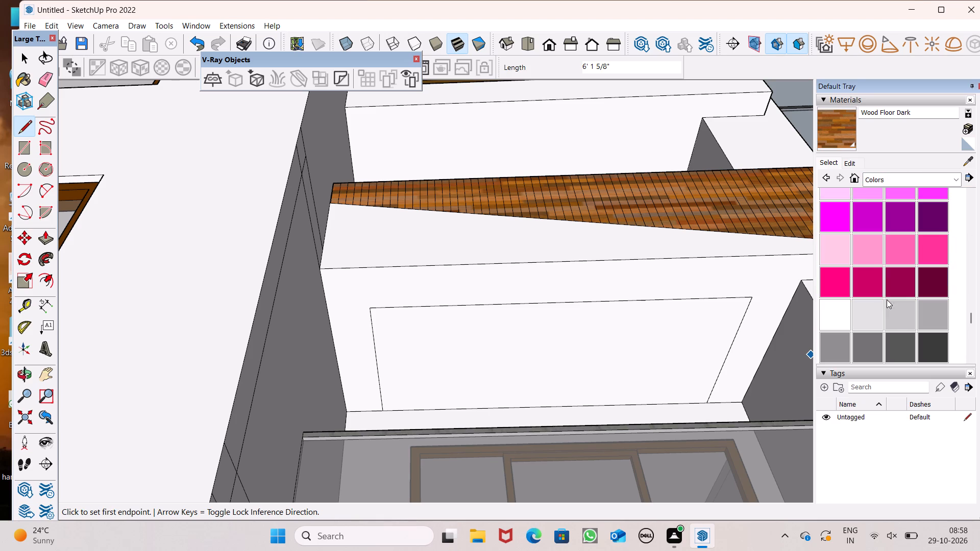
scroll(901, 342, down, 1)
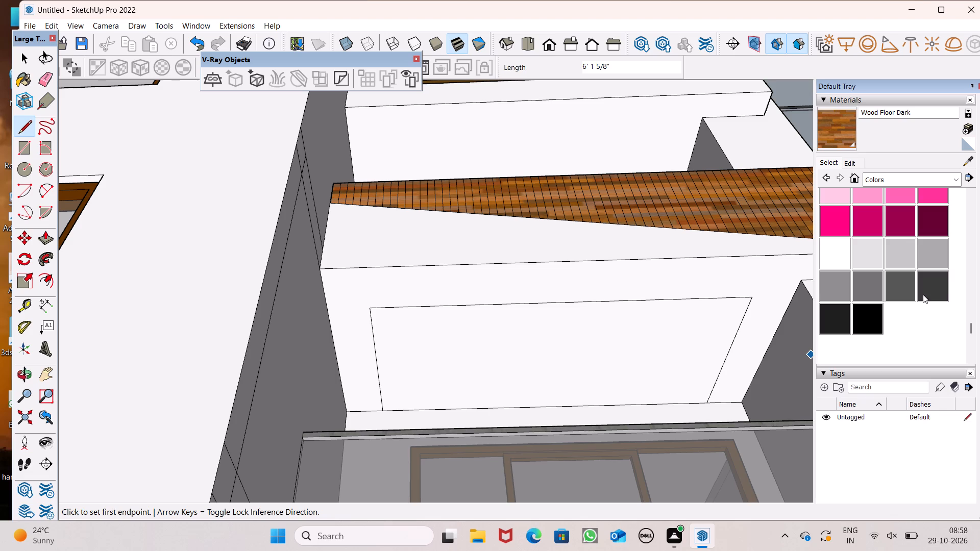
click(930, 280)
click(582, 327)
Examine the balcony underside and the whole house exterior from several angles.
scroll(557, 271, down, 6)
scroll(427, 271, down, 4)
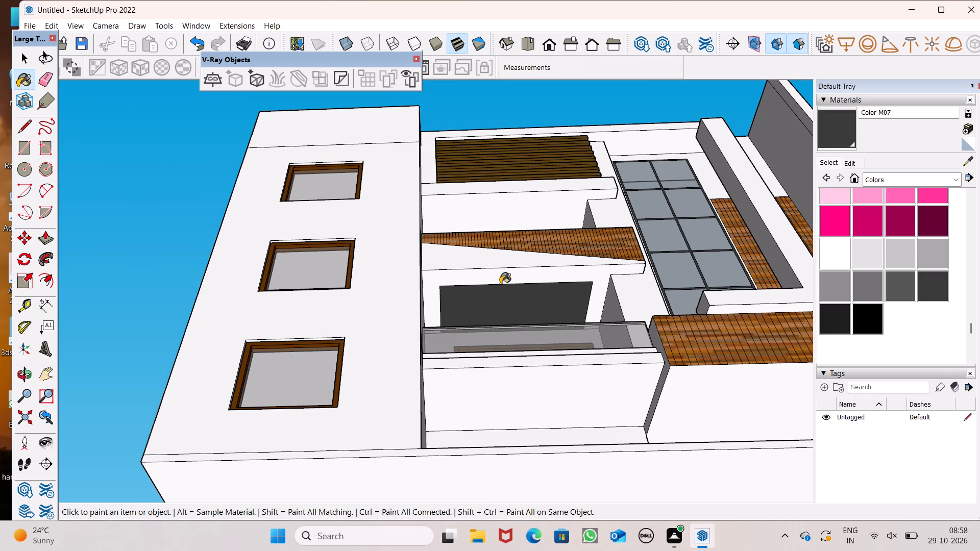
scroll(310, 275, down, 1)
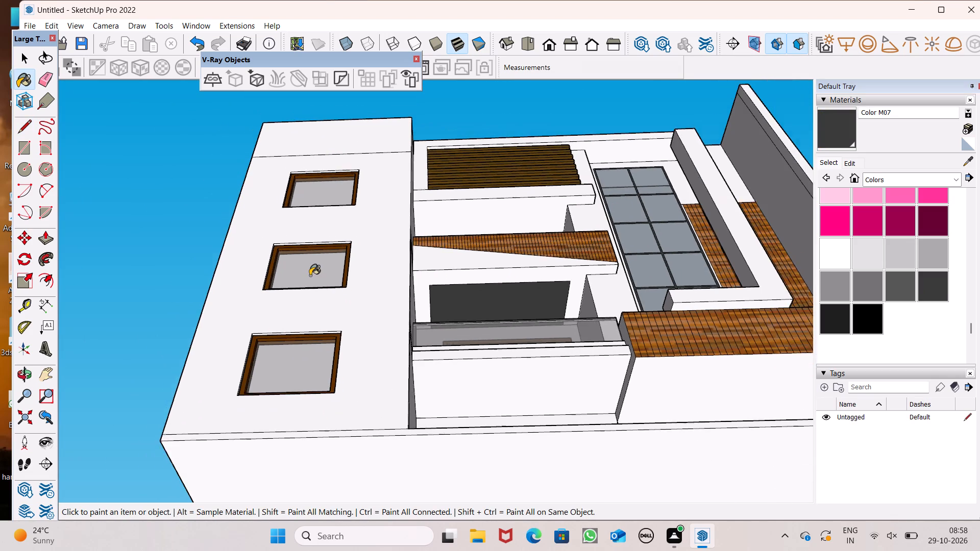
scroll(310, 275, down, 5)
middle_drag(406, 358, 403, 537)
scroll(410, 335, down, 5)
middle_drag(505, 374, 317, 440)
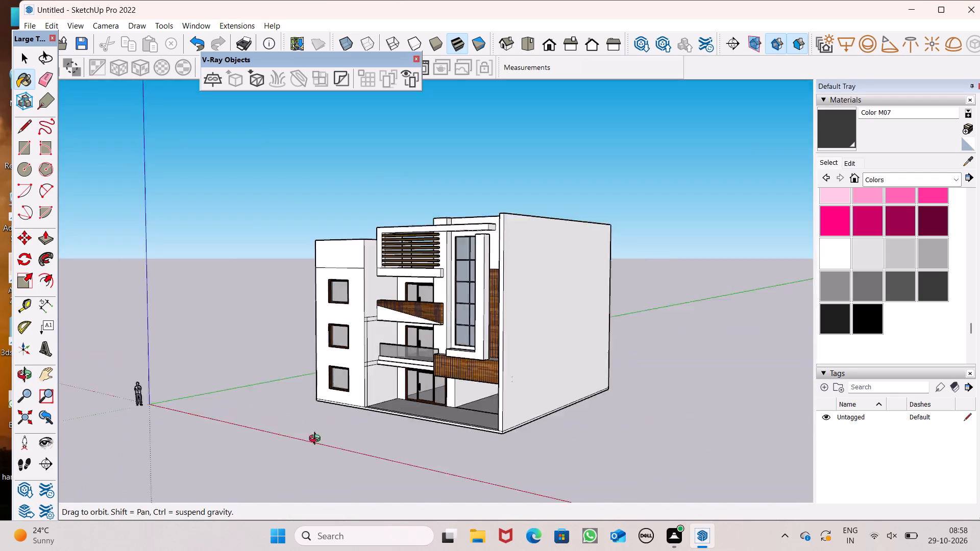
middle_drag(317, 440, 564, 452)
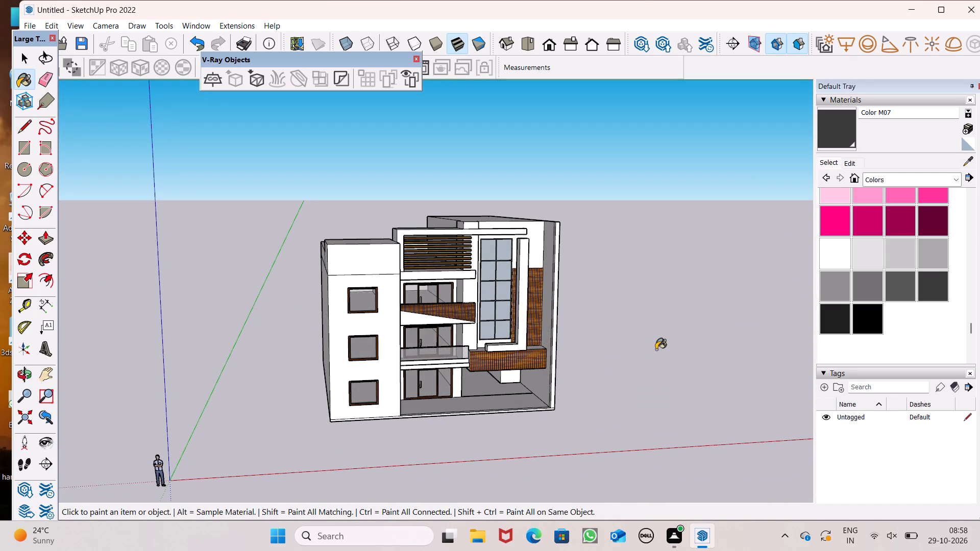
Browse the Stone material collection and look over the front facade.
click(925, 179)
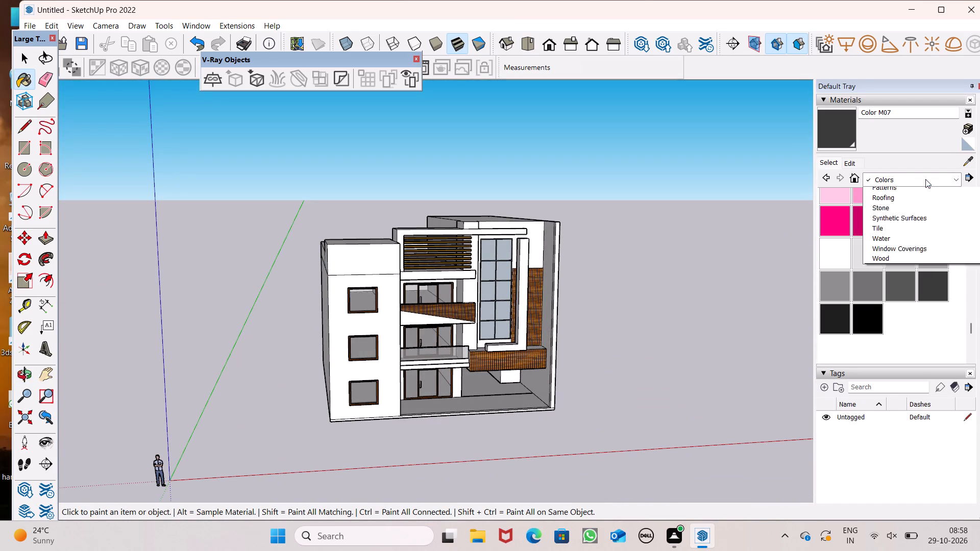
click(879, 294)
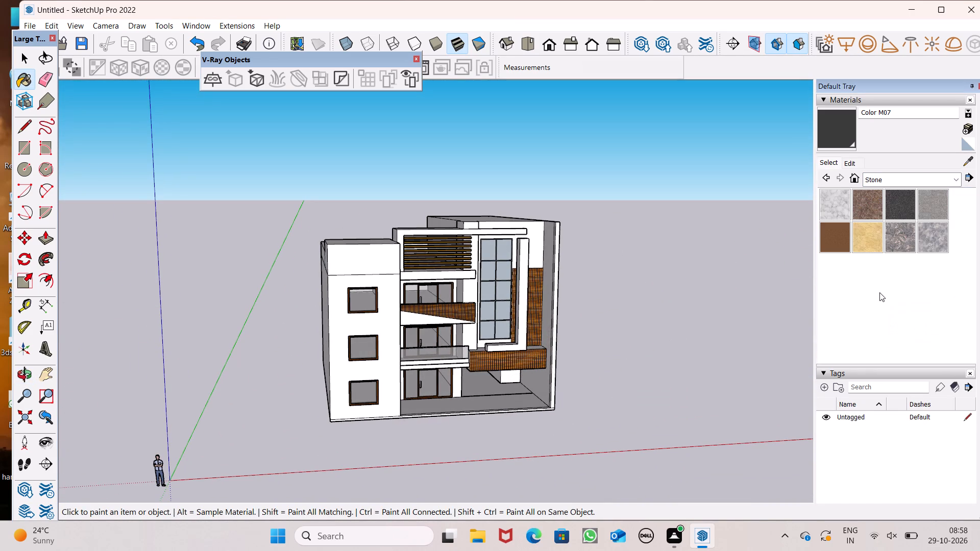
click(928, 179)
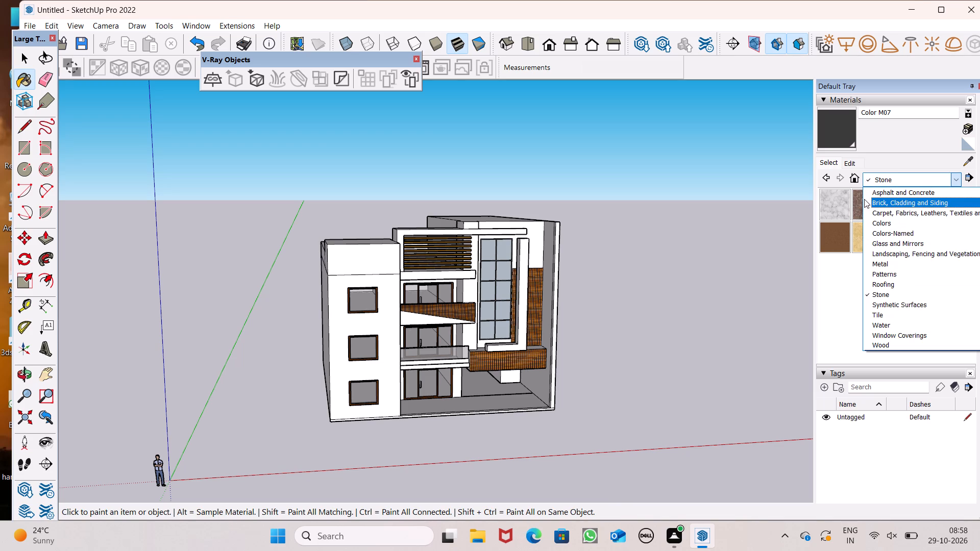
key(v)
middle_drag(567, 242, 557, 266)
middle_drag(557, 266, 482, 321)
scroll(482, 321, up, 1)
scroll(724, 315, up, 2)
click(716, 289)
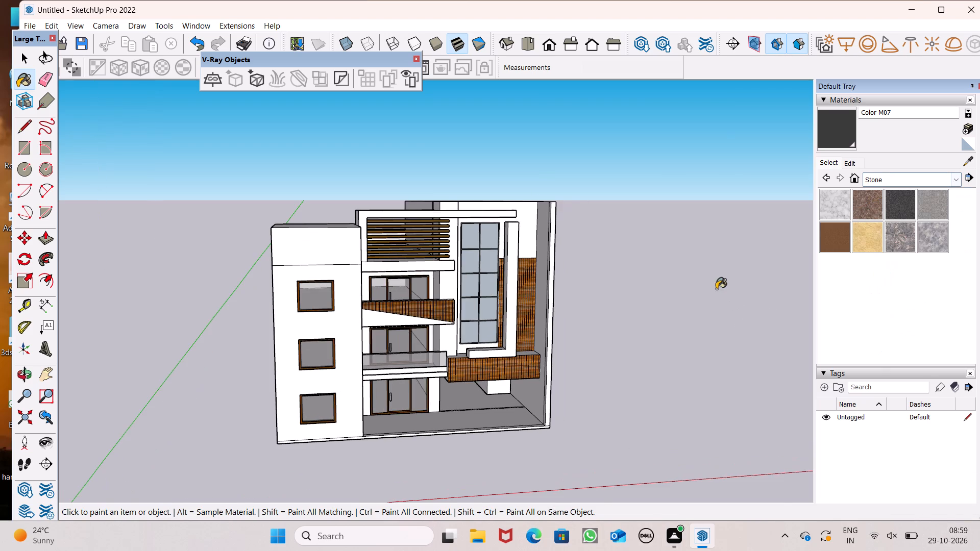
Paint the white top face of the lower wood-clad balcony panel with Wood Floor Dark from the Wood collection.
middle_drag(652, 322, 612, 454)
click(876, 180)
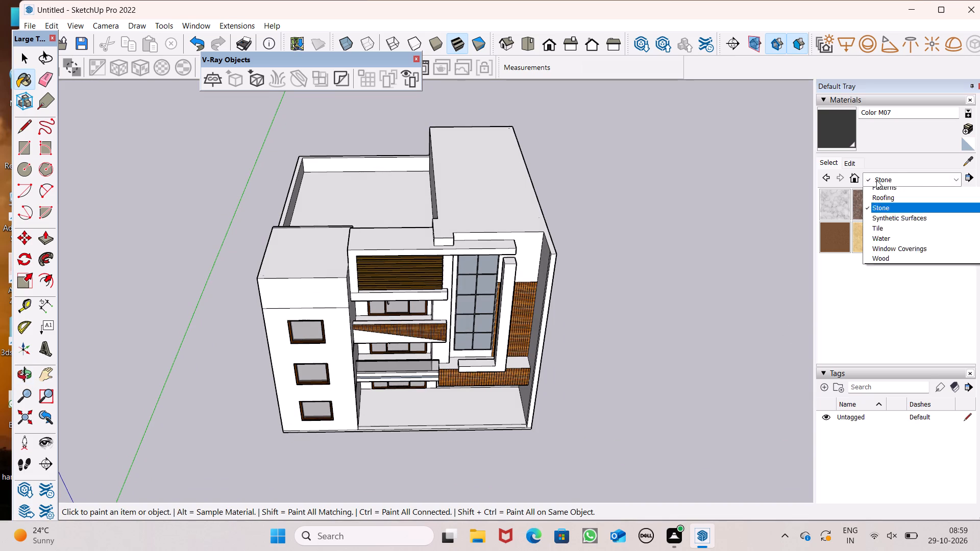
click(910, 341)
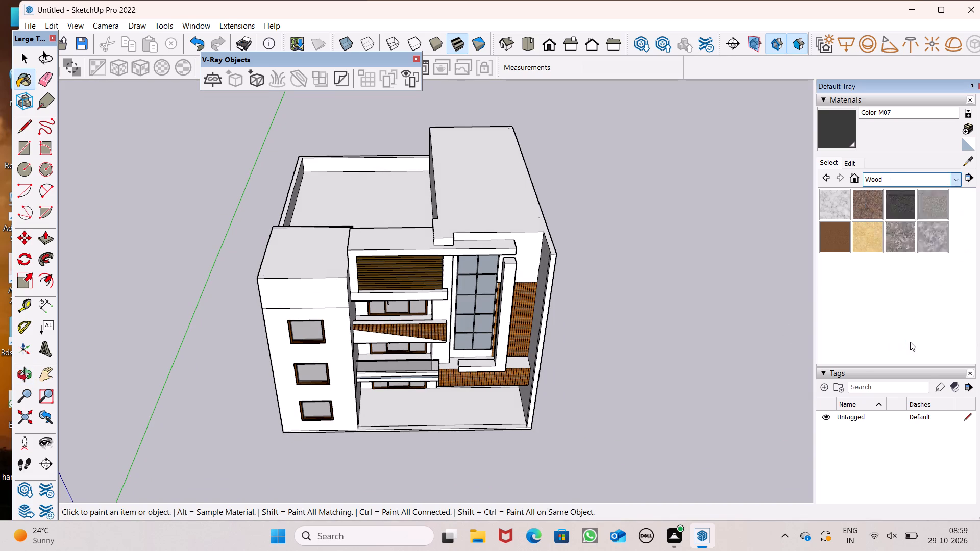
click(831, 239)
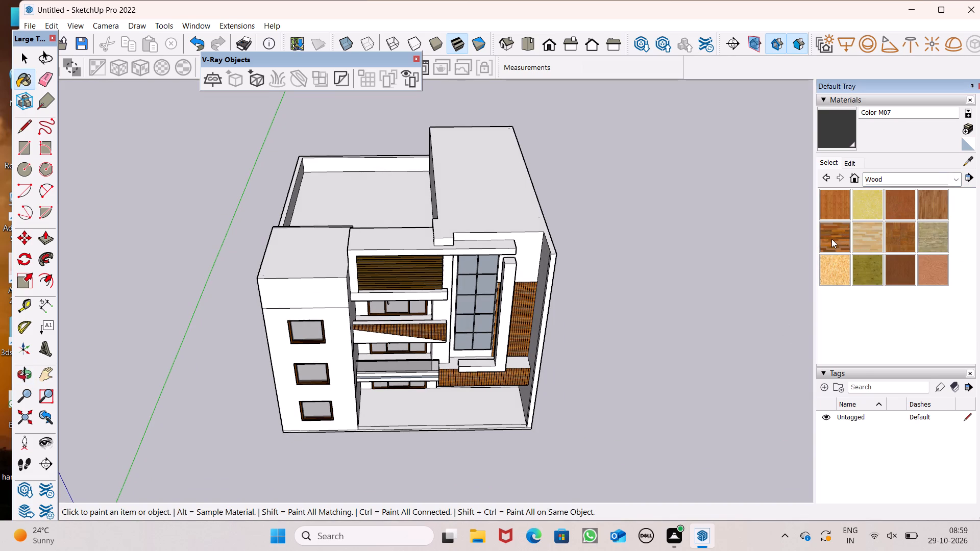
scroll(353, 427, up, 8)
scroll(640, 314, up, 4)
click(711, 272)
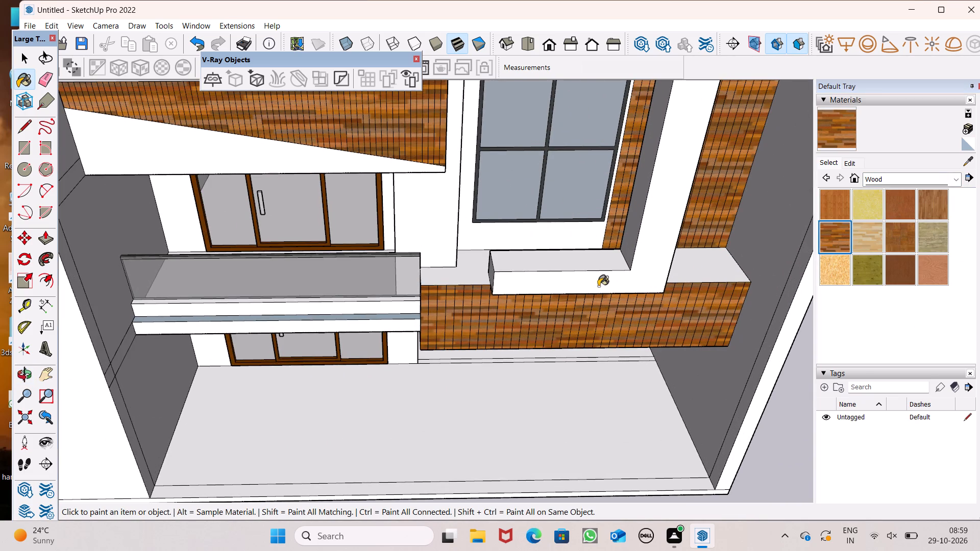
Examine the front facade and the overall building with its wood cladding from near and far.
scroll(593, 286, down, 6)
middle_drag(633, 348, 643, 238)
scroll(575, 384, down, 3)
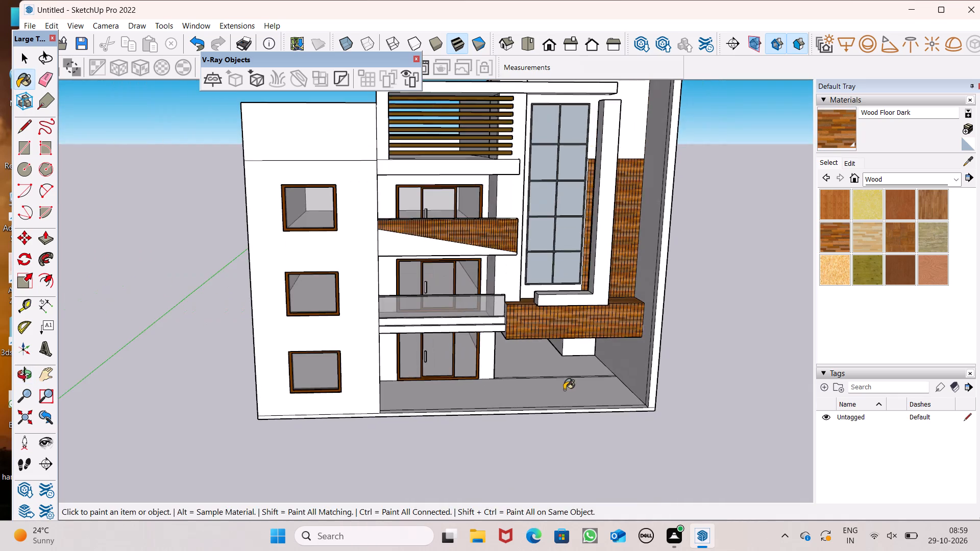
middle_drag(562, 381, 524, 384)
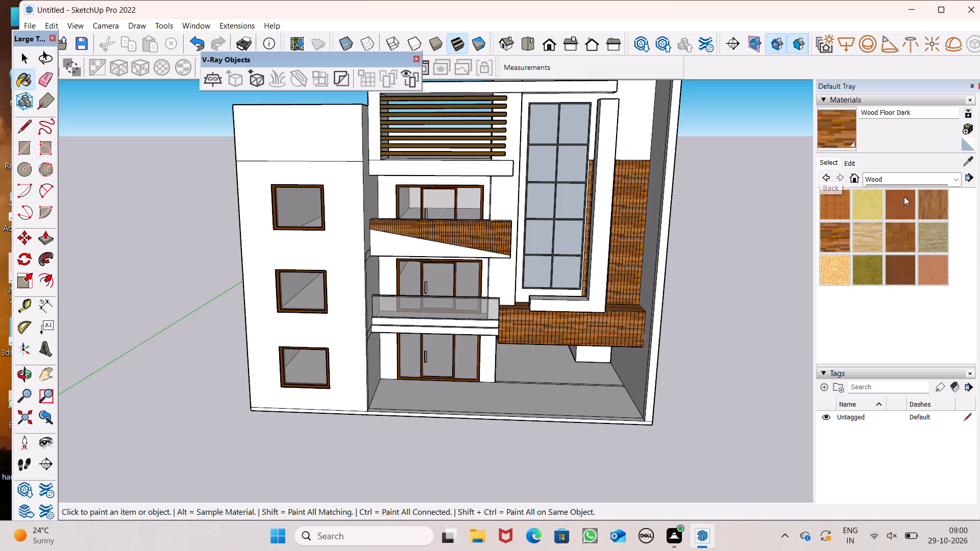
scroll(730, 238, down, 7)
scroll(699, 301, down, 11)
scroll(682, 327, up, 1)
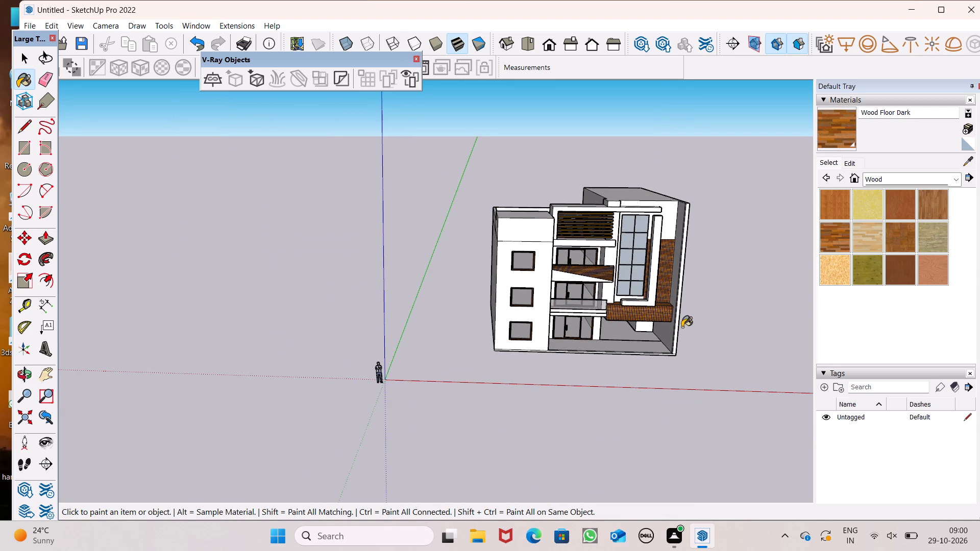
key(space)
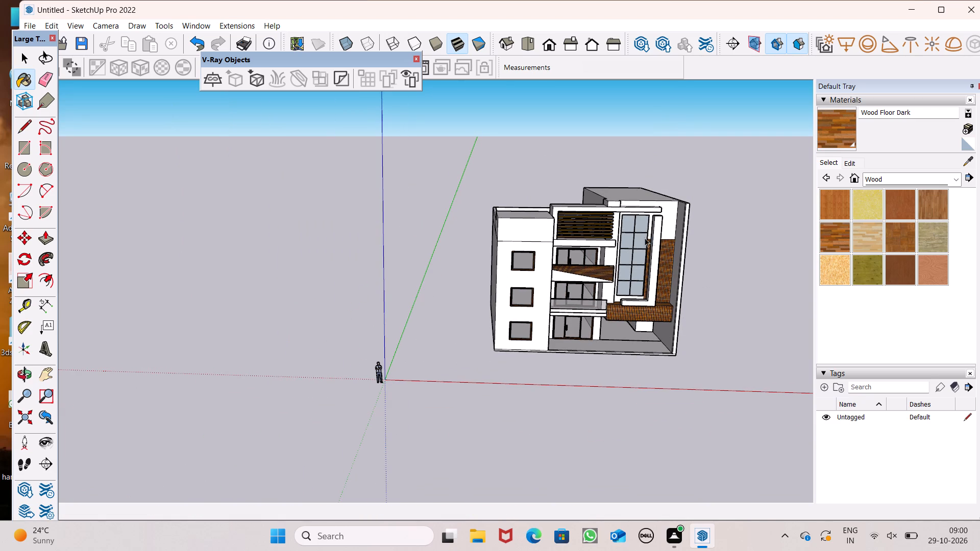
middle_drag(683, 264, 686, 236)
scroll(683, 264, up, 1)
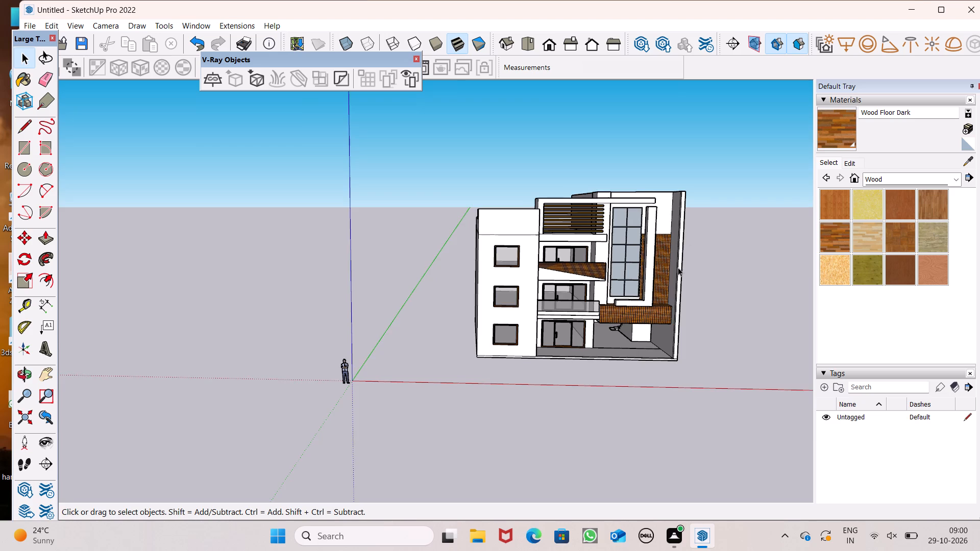
scroll(678, 268, up, 5)
middle_drag(666, 292, 703, 314)
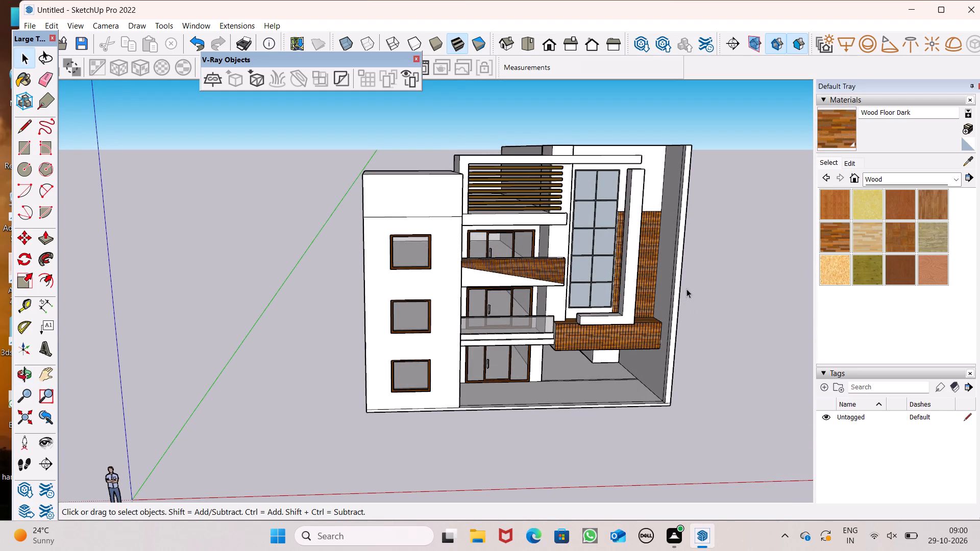
Paint the window tower's front wall and outer side wall below the white band with Brick Tumbled from the Brick, Cladding and Siding collection.
click(915, 182)
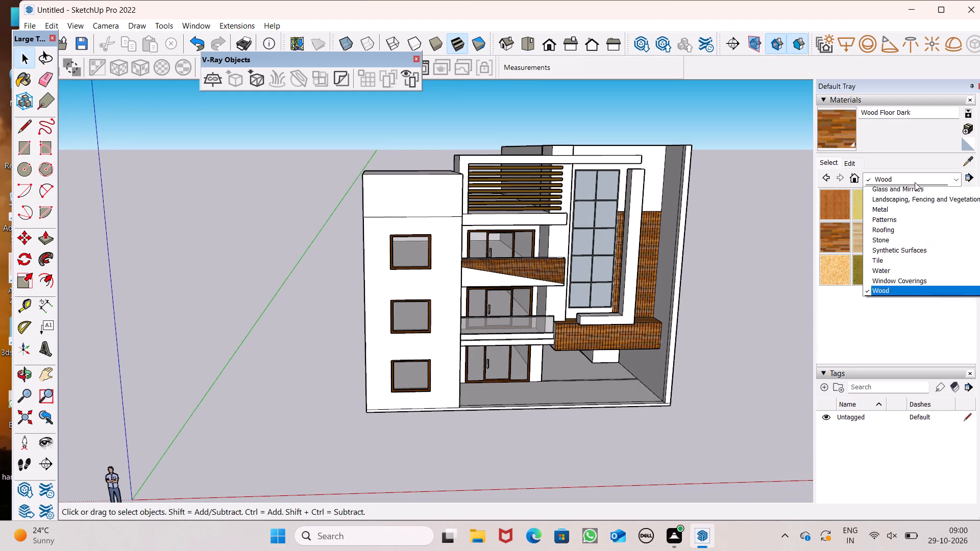
click(906, 205)
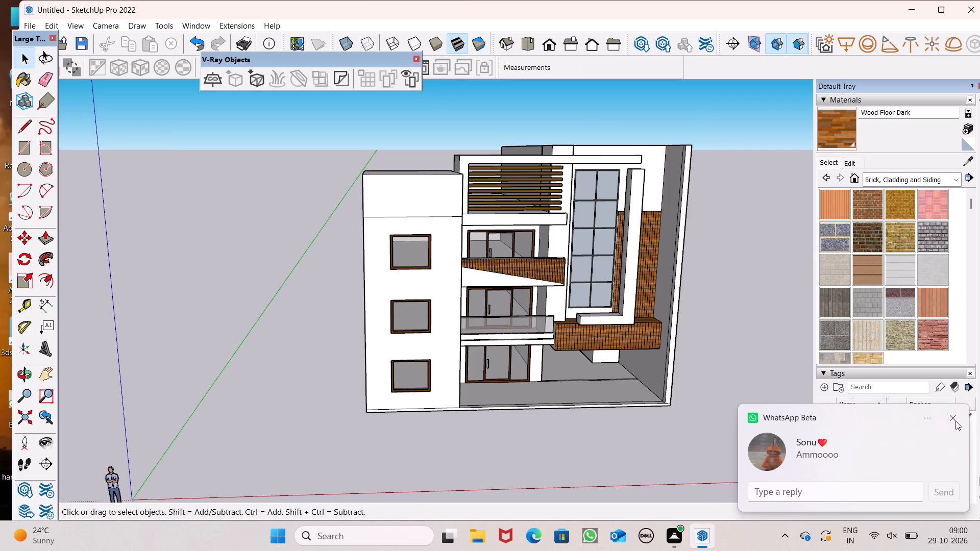
click(954, 420)
click(929, 244)
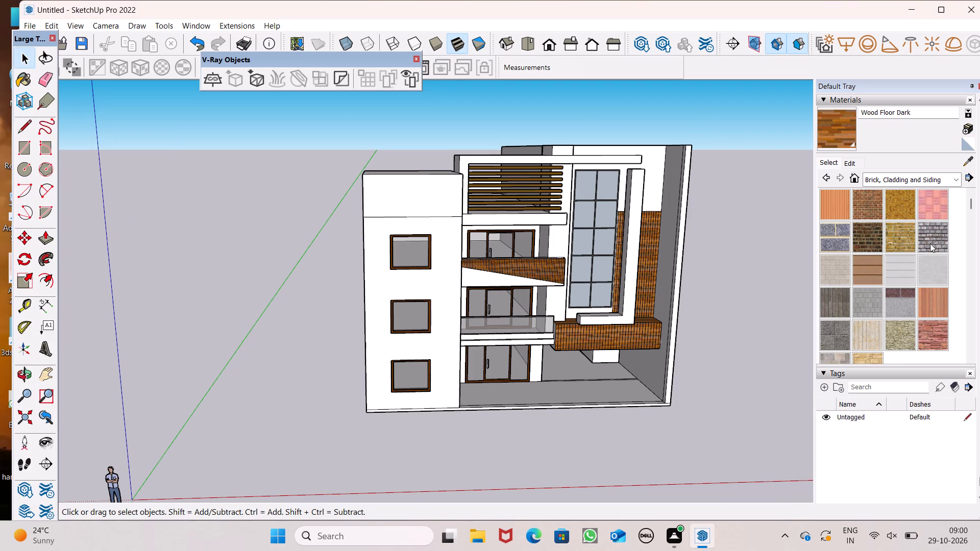
scroll(364, 238, up, 5)
click(371, 233)
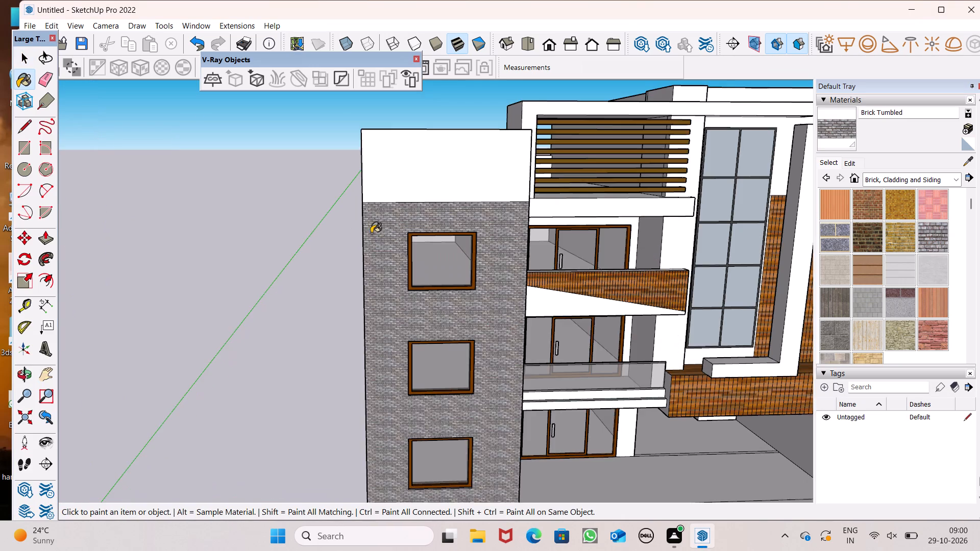
middle_drag(359, 277, 570, 266)
scroll(569, 267, up, 1)
click(409, 269)
scroll(473, 295, up, 1)
middle_drag(473, 295, 318, 310)
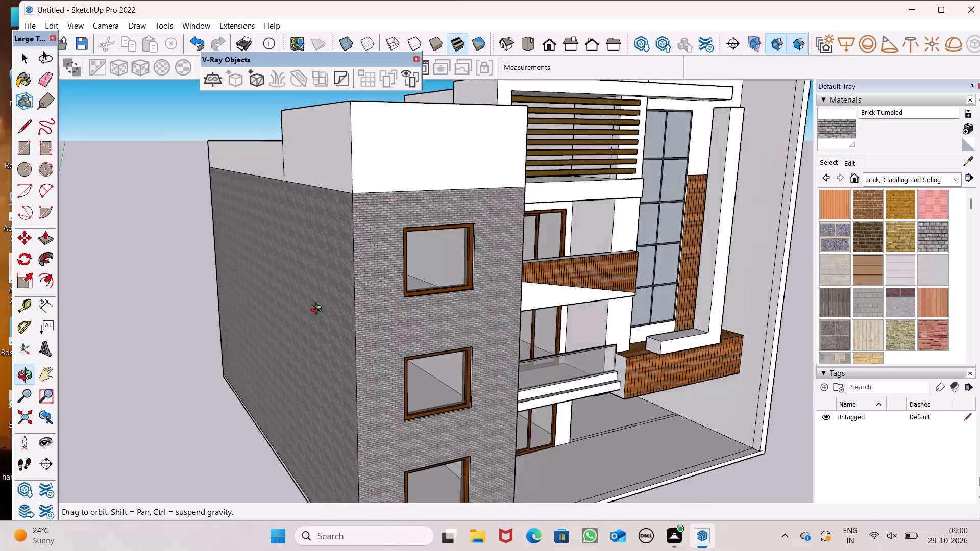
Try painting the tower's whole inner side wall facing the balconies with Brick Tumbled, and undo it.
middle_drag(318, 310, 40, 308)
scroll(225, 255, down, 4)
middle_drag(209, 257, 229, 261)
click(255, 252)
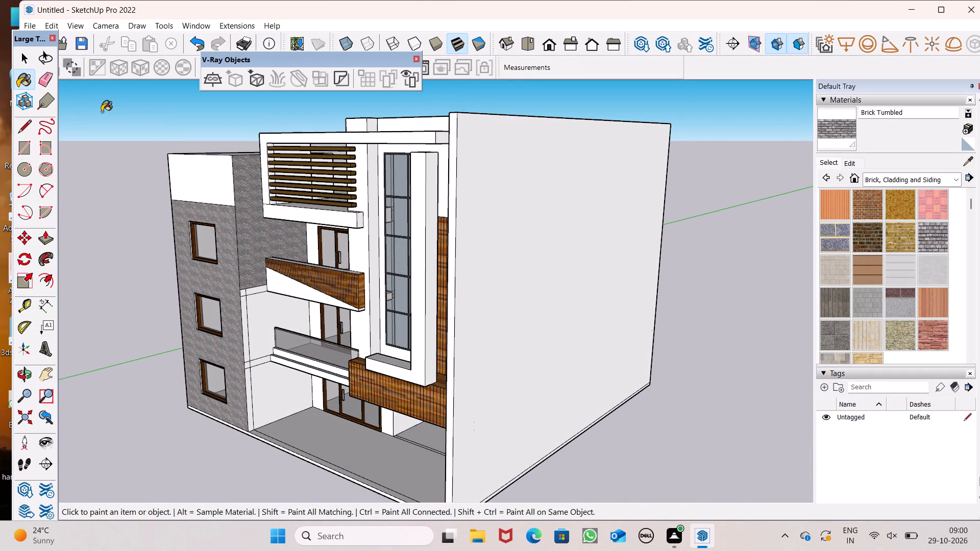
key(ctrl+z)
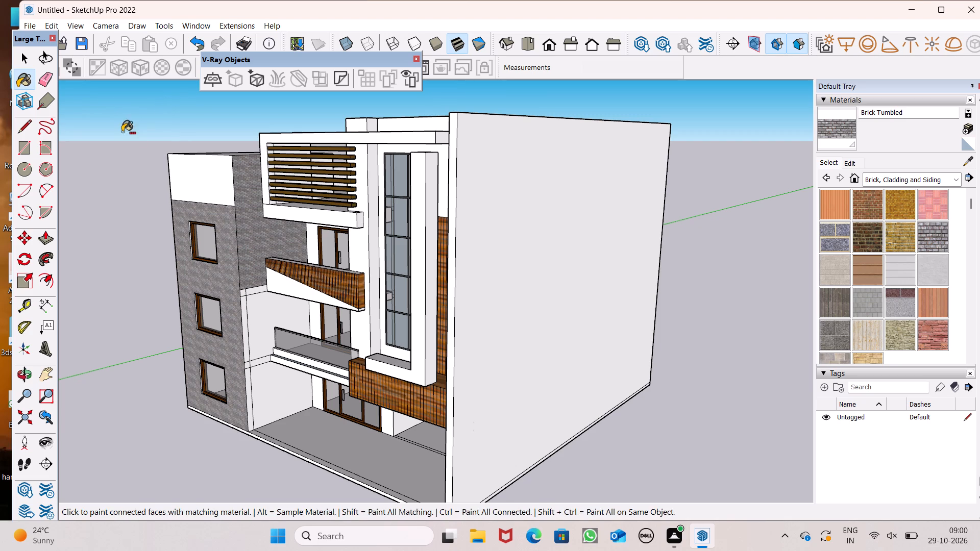
Draw a line across the tower's inner side wall from the top corner of the brick to the top corner of the upper balcony roof slab.
click(15, 126)
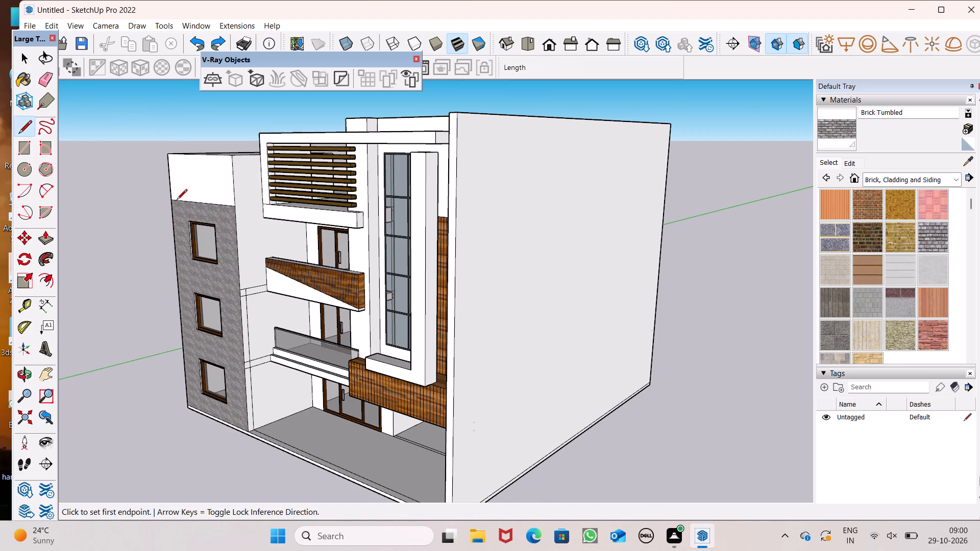
scroll(235, 198, up, 7)
middle_drag(255, 216, 290, 82)
scroll(261, 213, up, 4)
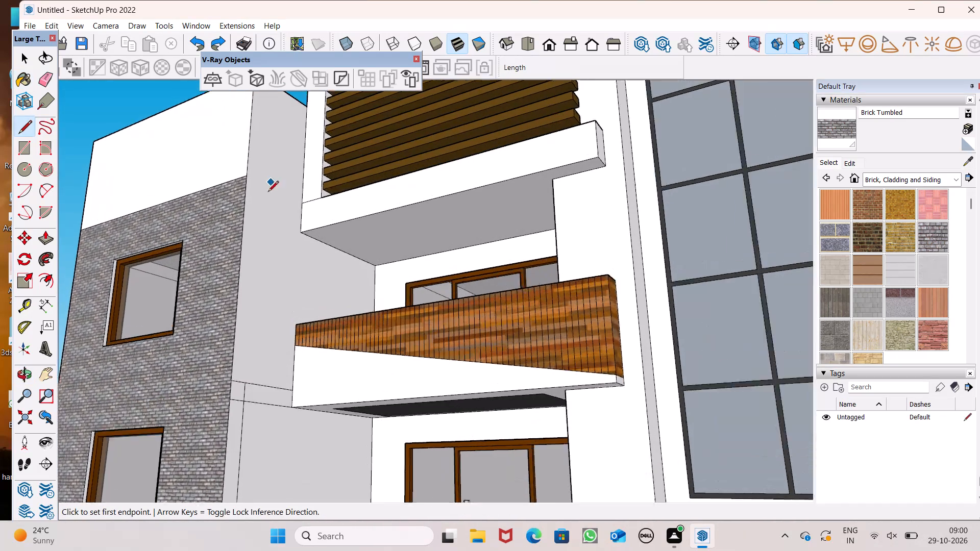
scroll(268, 192, up, 3)
click(235, 165)
middle_drag(325, 182, 341, 247)
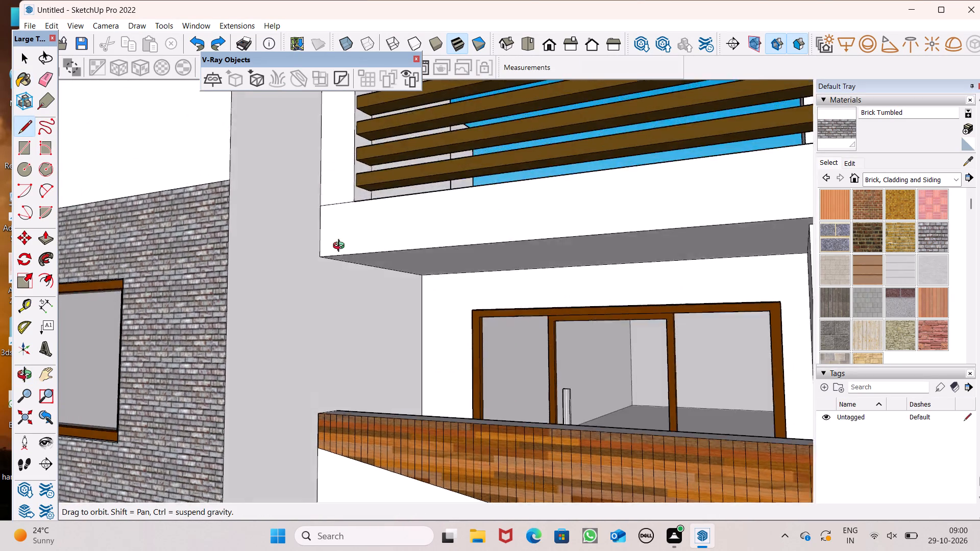
middle_drag(341, 247, 354, 274)
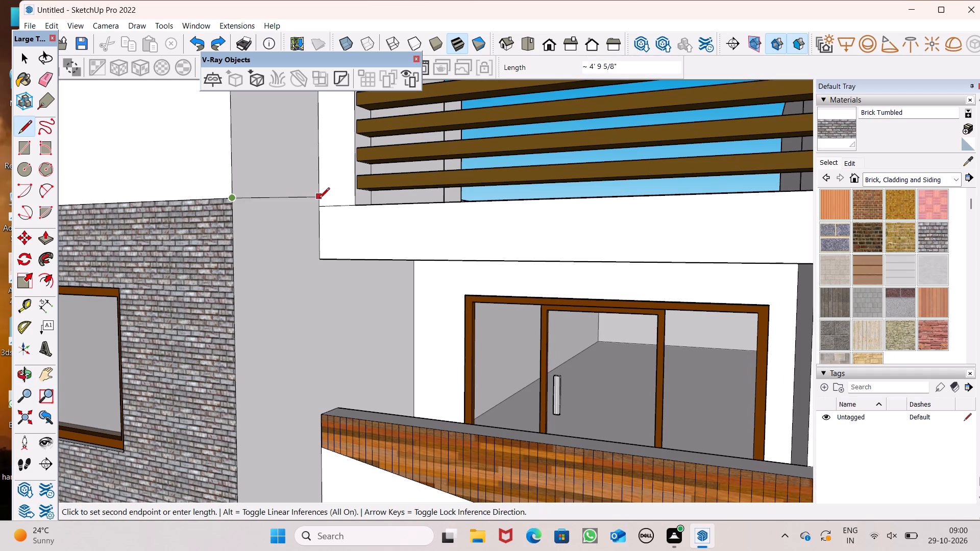
click(316, 208)
scroll(267, 188, down, 6)
middle_drag(281, 214, 281, 212)
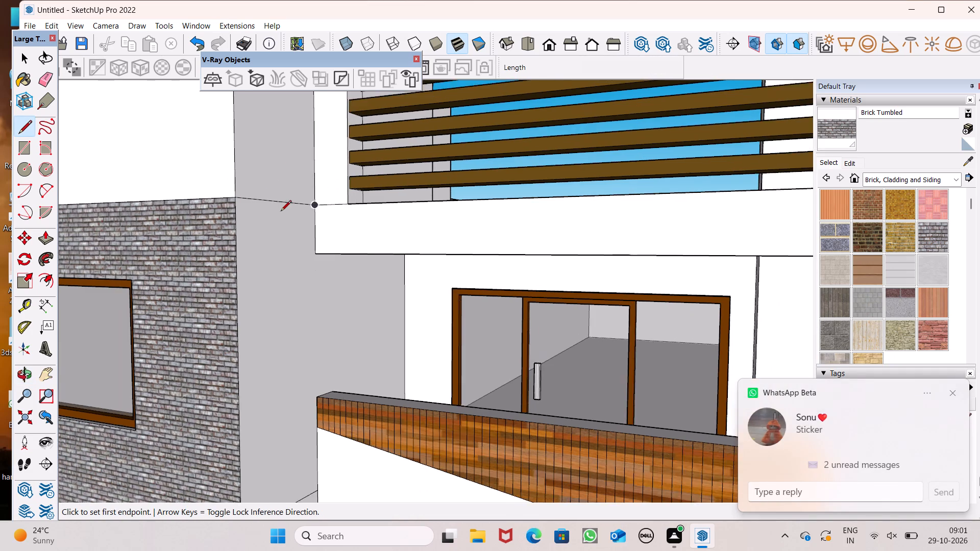
middle_drag(281, 212, 351, 193)
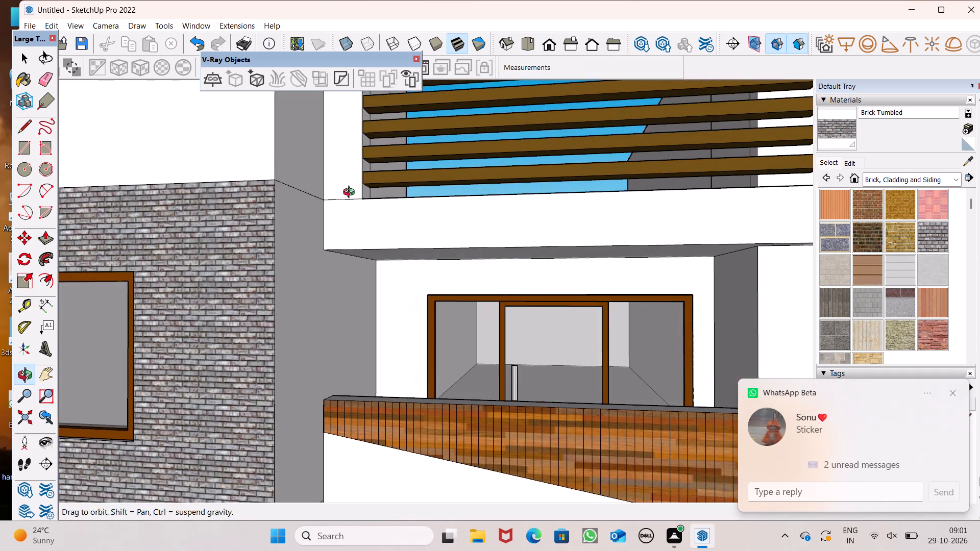
middle_drag(351, 193, 298, 192)
key(space)
scroll(284, 202, down, 6)
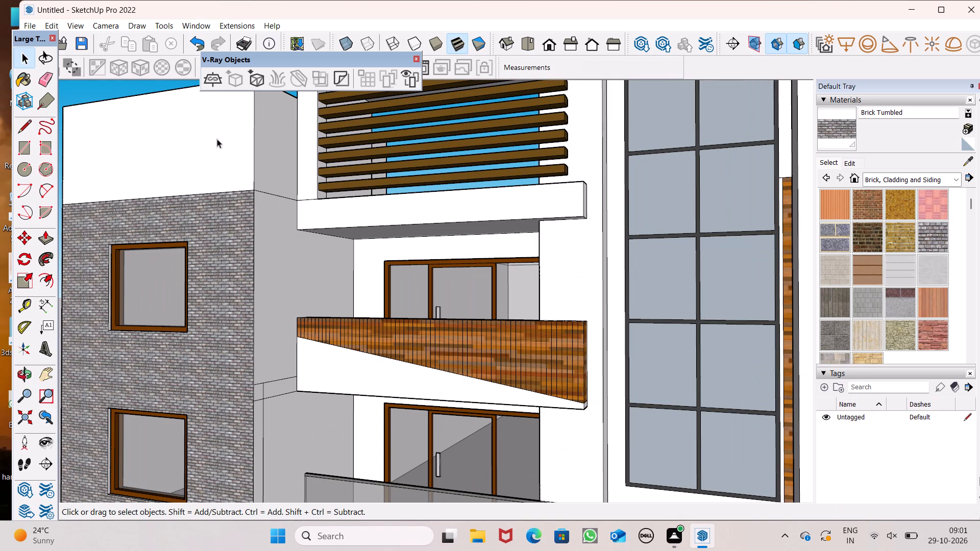
Erase the leftover edges on the tower's inner side wall beside the wood-clad upper balcony panel.
click(46, 82)
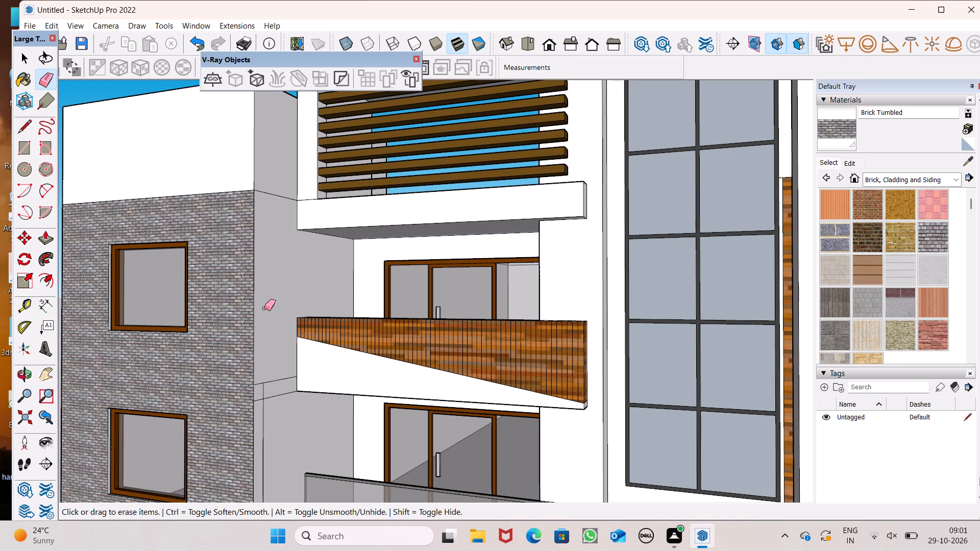
scroll(265, 269, down, 7)
scroll(285, 355, up, 1)
scroll(273, 226, down, 5)
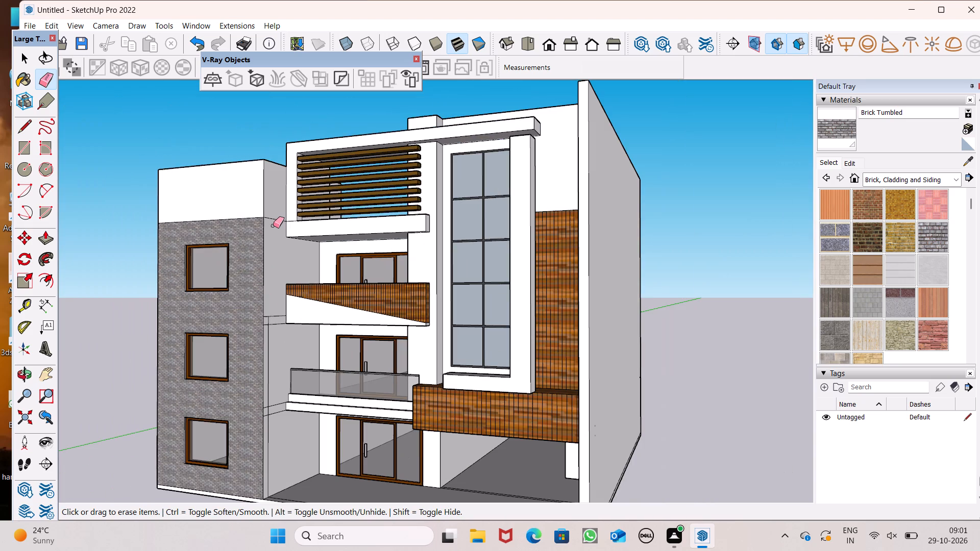
middle_drag(278, 338, 222, 352)
scroll(222, 352, up, 1)
scroll(307, 350, up, 7)
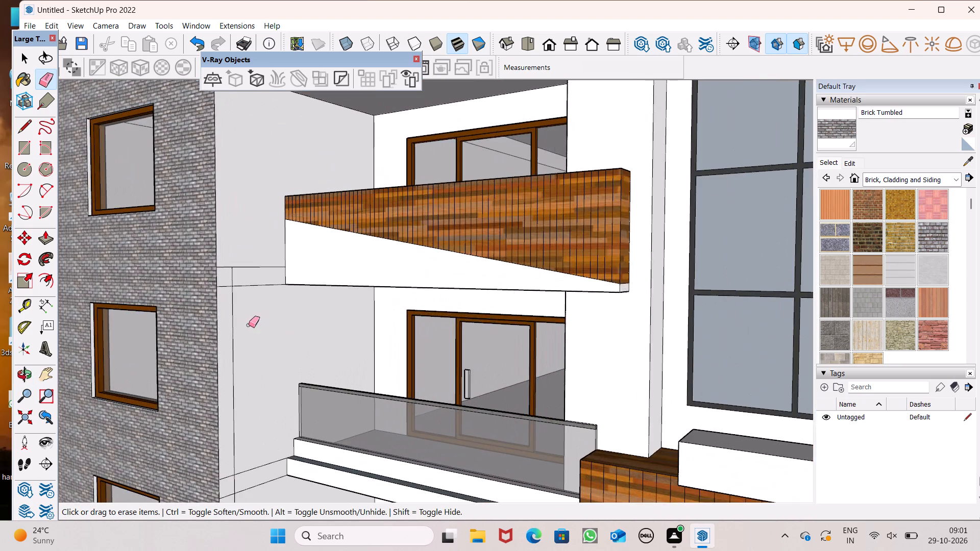
scroll(248, 316, up, 7)
drag(206, 216, 237, 213)
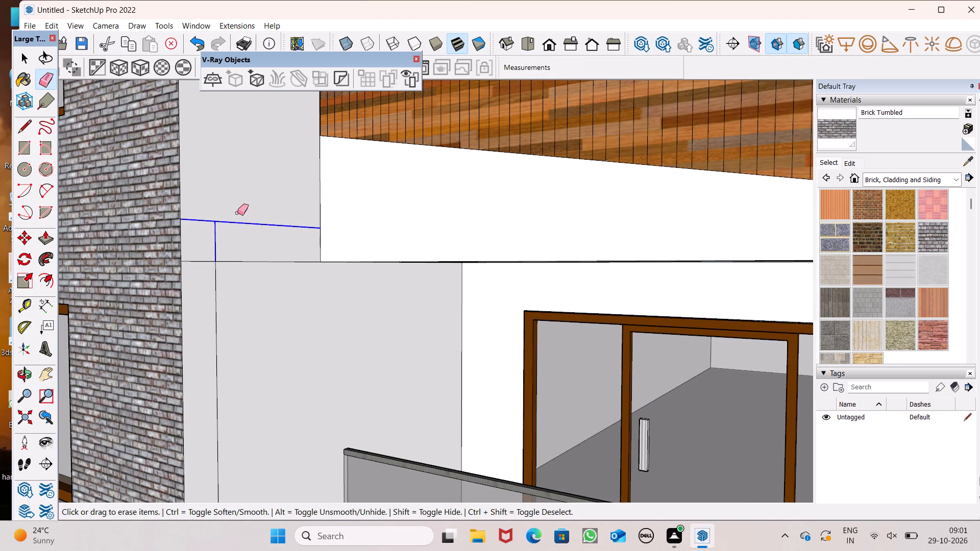
drag(237, 213, 239, 270)
Erase the leftover horizontal and vertical edges on the tower's inner side wall beside the glass-railed balcony slab.
scroll(219, 252, down, 7)
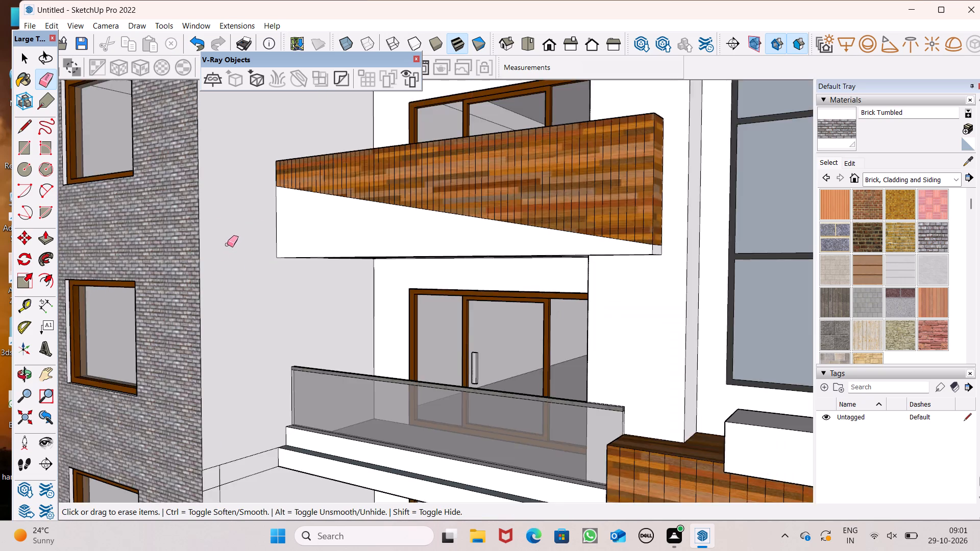
scroll(227, 244, down, 13)
scroll(238, 355, up, 6)
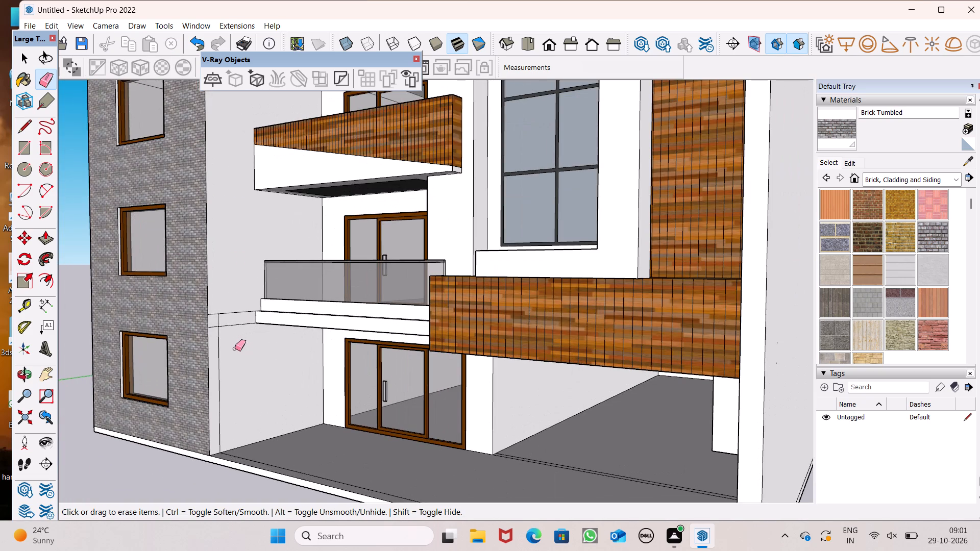
scroll(224, 337, up, 16)
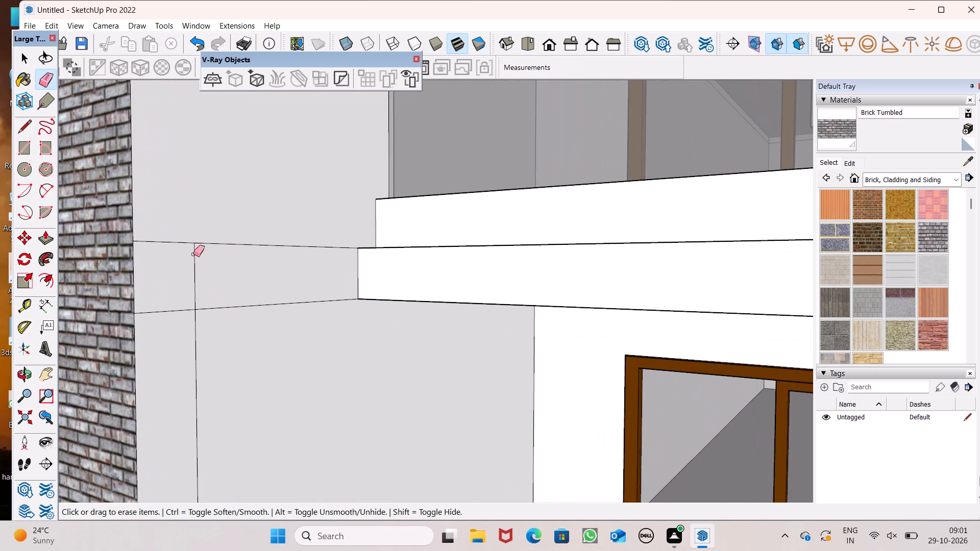
drag(188, 242, 203, 307)
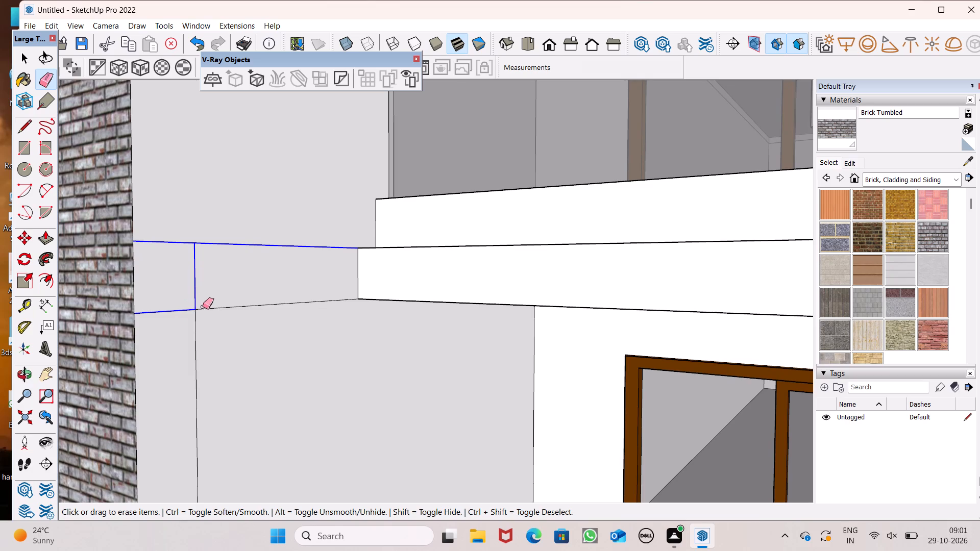
drag(203, 307, 191, 318)
Paint the tower's inner side wall below the new dividing line with Brick Tumbled.
scroll(209, 179, down, 20)
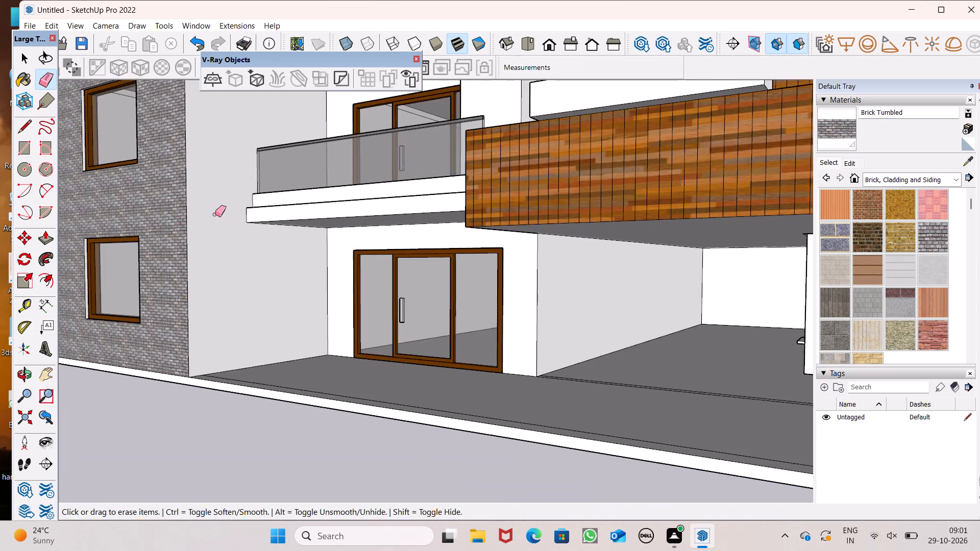
middle_drag(215, 219, 224, 283)
scroll(228, 298, down, 13)
middle_drag(228, 303, 255, 284)
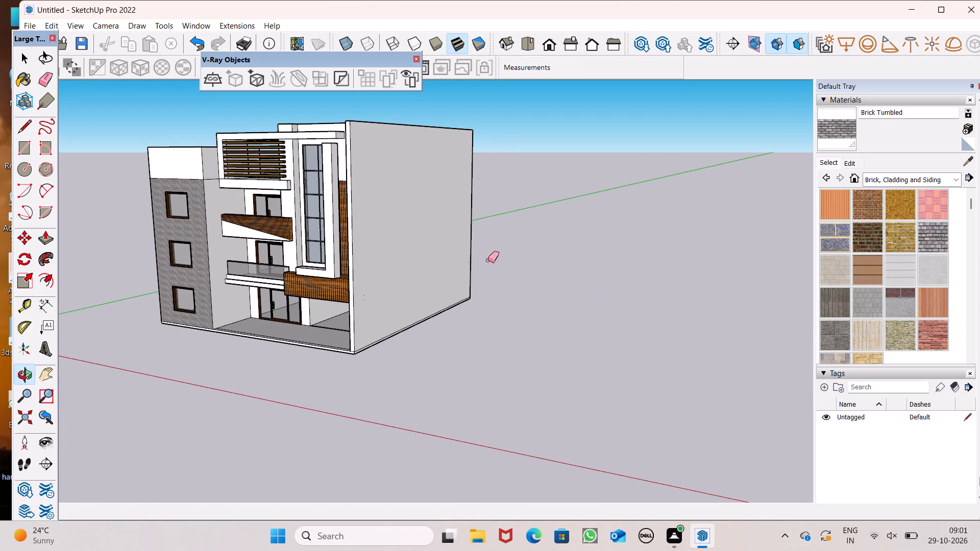
click(839, 130)
scroll(360, 222, up, 3)
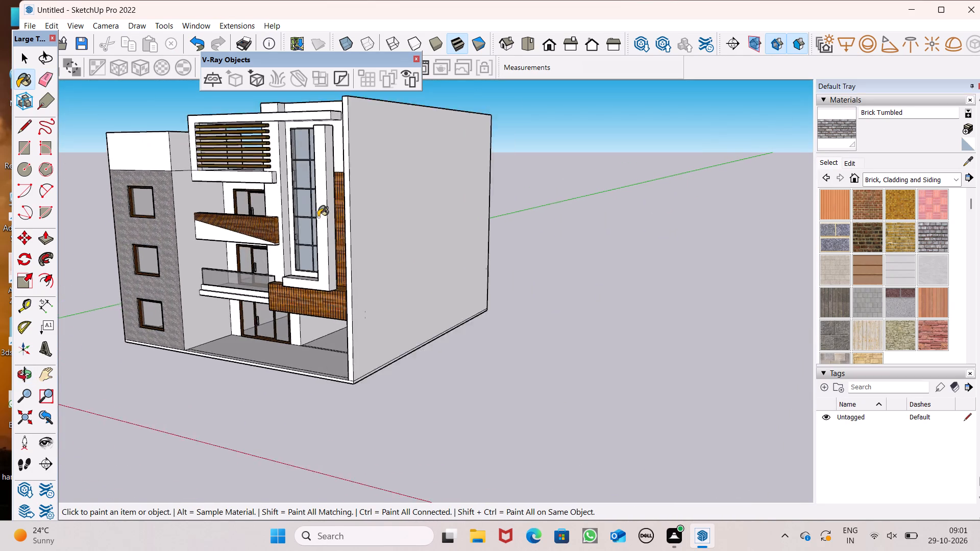
scroll(318, 217, up, 3)
click(165, 199)
Set the Brick Tumbled texture width to 5' with its proportions locked.
scroll(152, 246, down, 5)
middle_drag(160, 279, 345, 216)
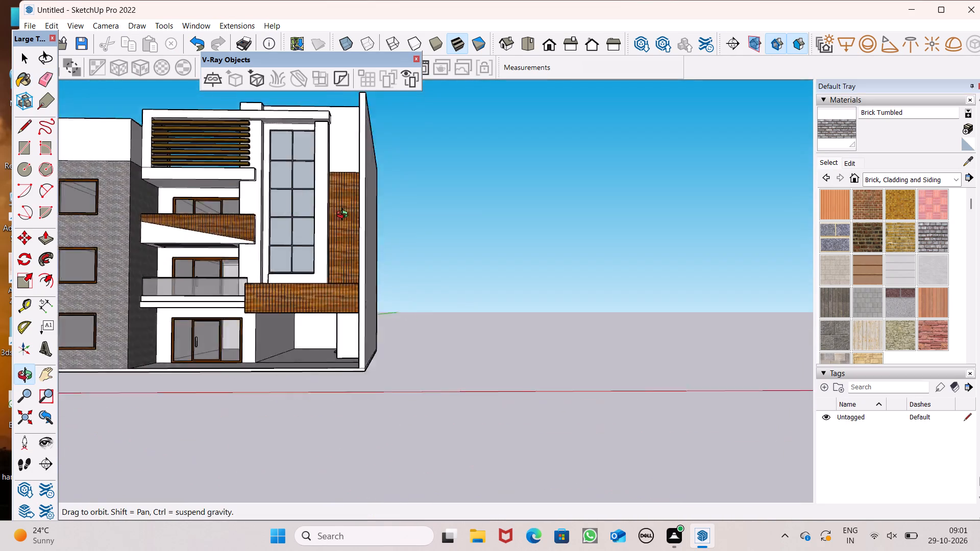
middle_drag(345, 216, 302, 304)
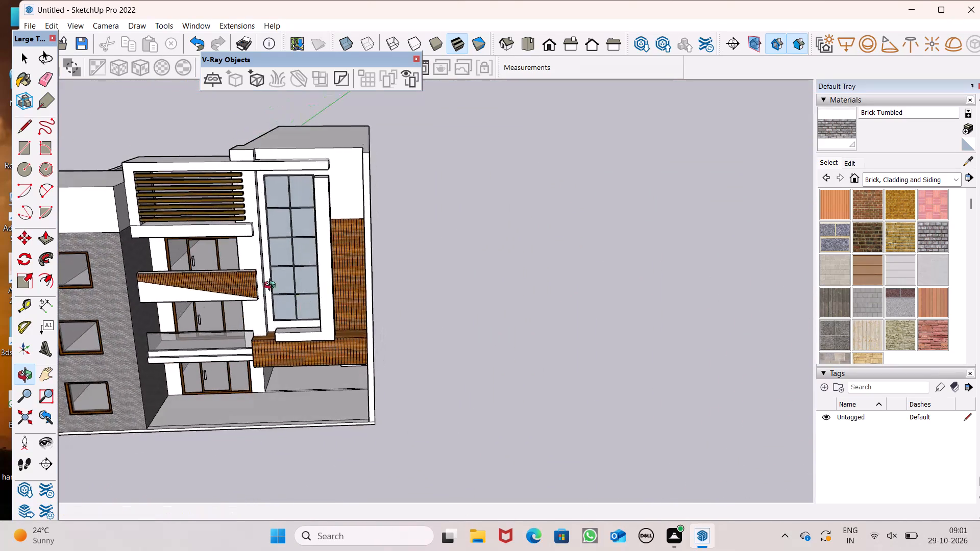
scroll(101, 216, down, 5)
scroll(537, 224, down, 5)
scroll(190, 239, up, 6)
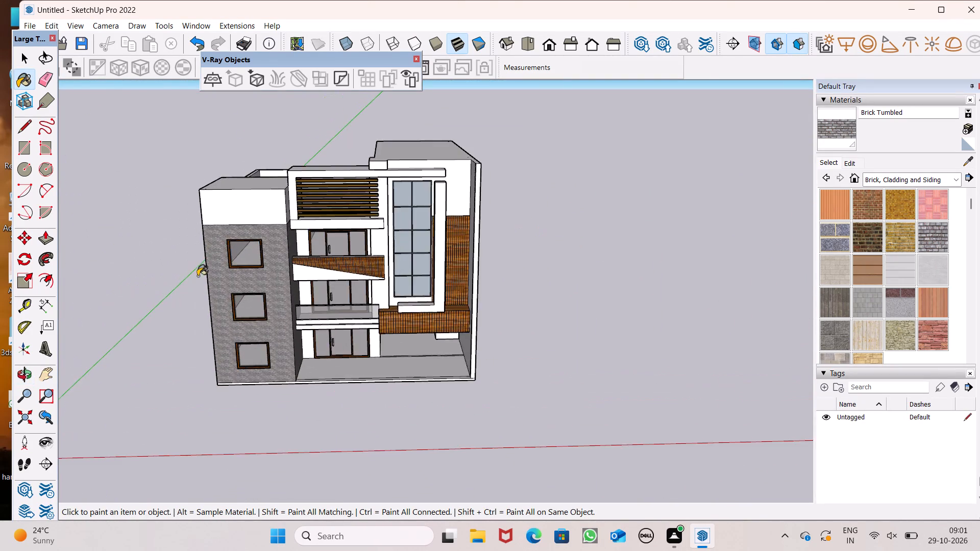
scroll(177, 271, up, 8)
scroll(261, 287, up, 9)
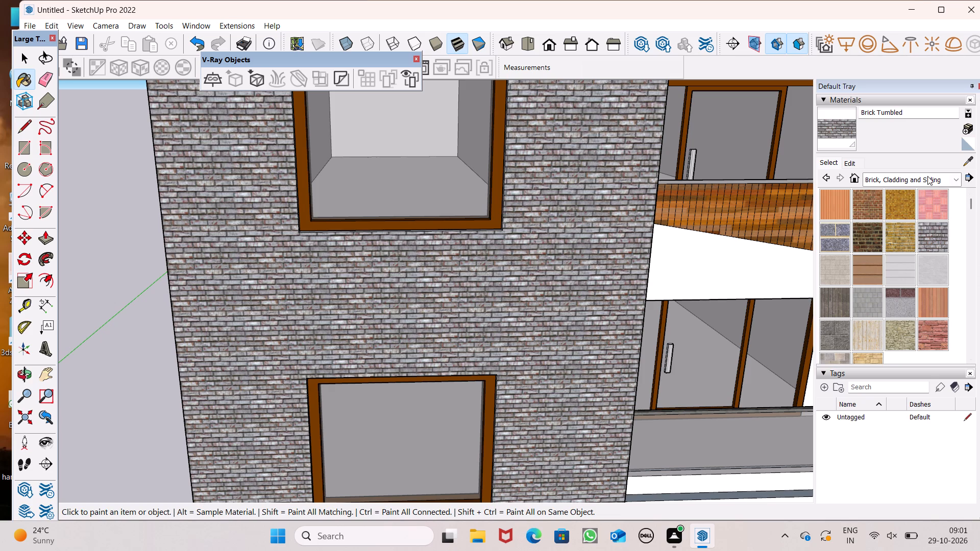
click(853, 162)
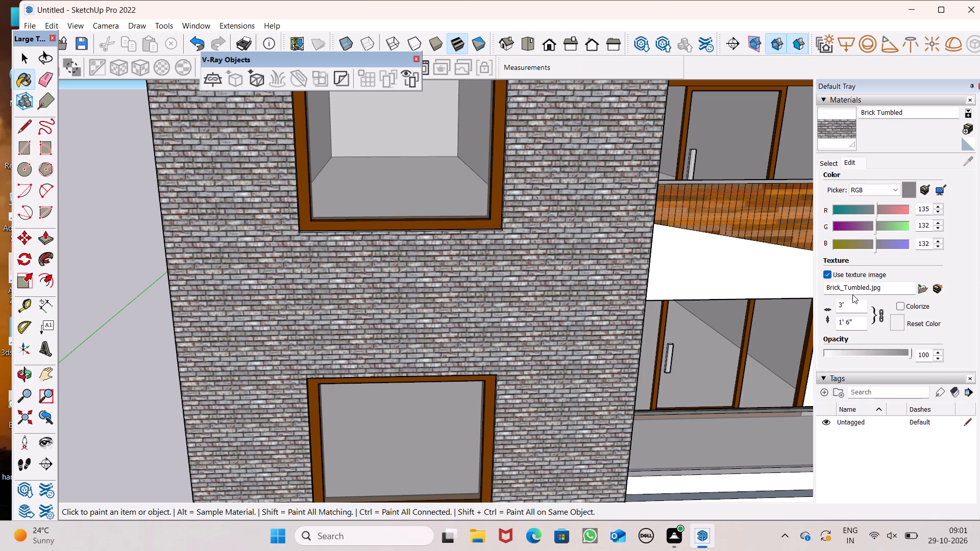
click(851, 304)
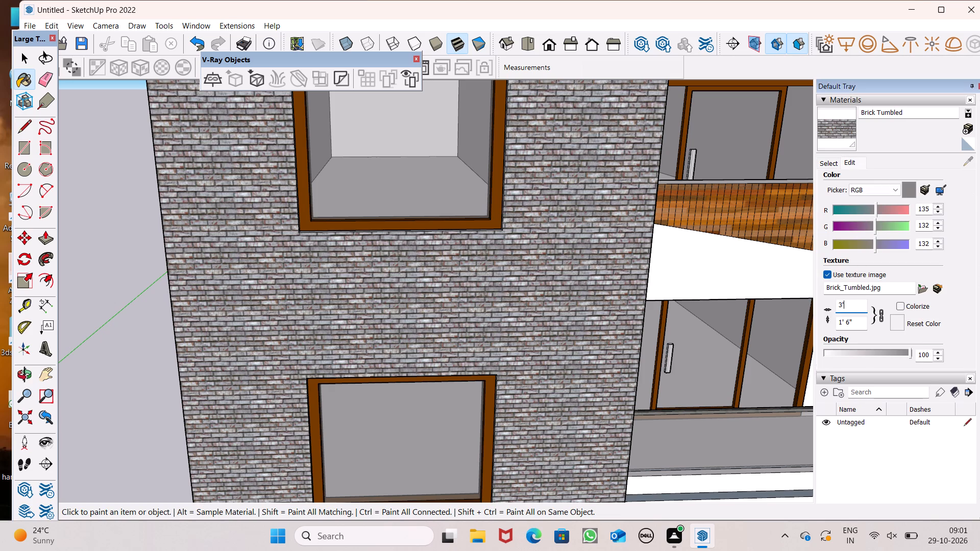
key(BackSpace)
key(BackSpace)
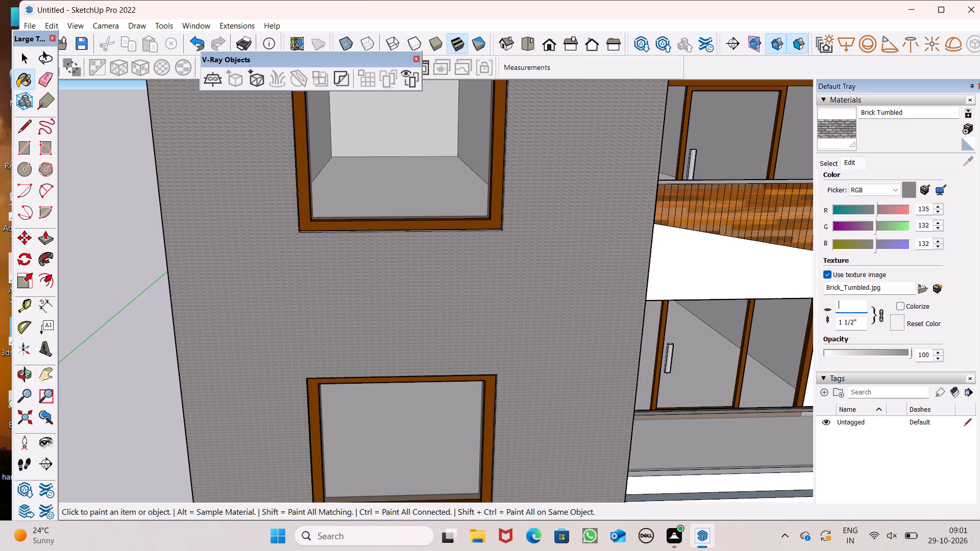
key(BackSpace)
text(5')
key(space)
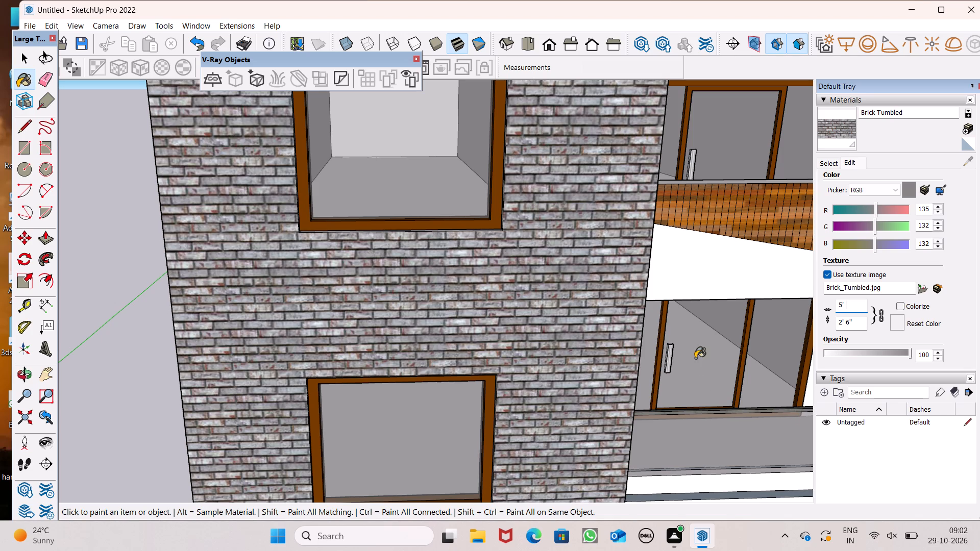
Inspect the brick-clad tower and the whole facade from the front and from above.
scroll(586, 331, down, 7)
scroll(498, 339, down, 6)
middle_drag(412, 351, 0, 248)
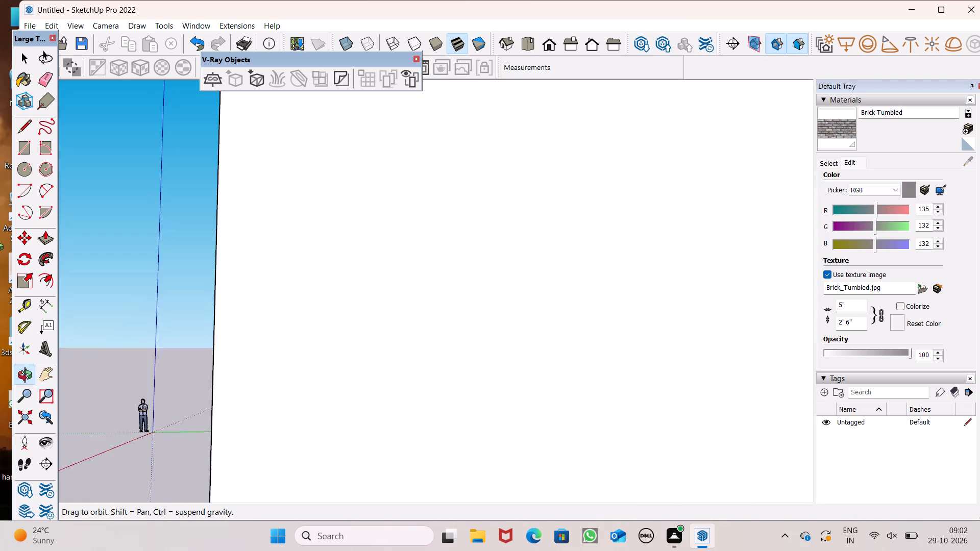
middle_drag(0, 248, 349, 274)
scroll(260, 215, down, 1)
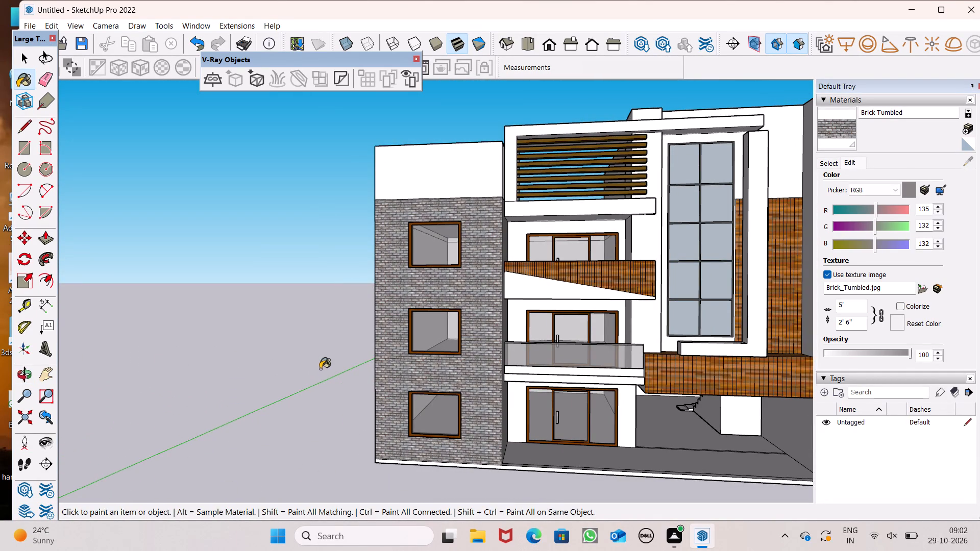
scroll(320, 368, down, 1)
scroll(388, 279, down, 3)
middle_drag(417, 305, 463, 469)
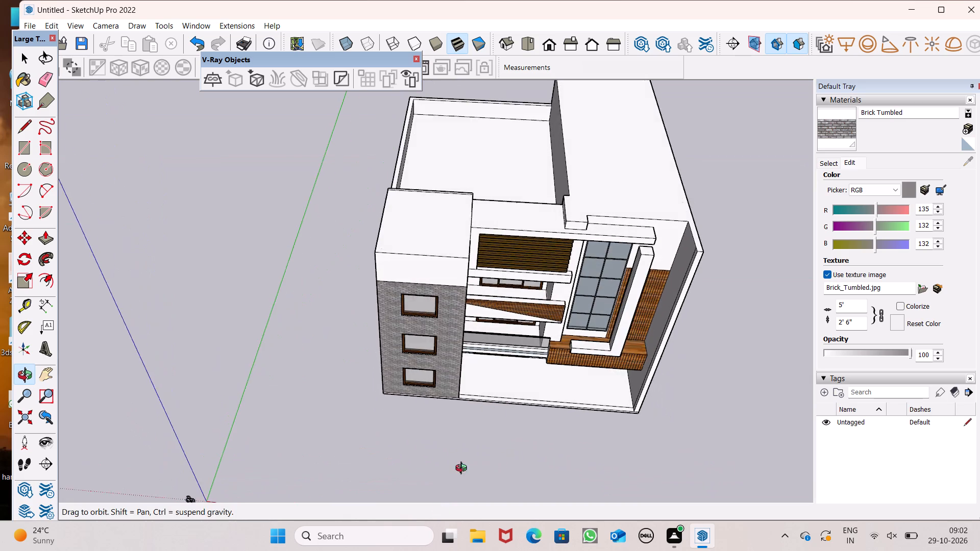
middle_drag(463, 469, 448, 504)
scroll(447, 506, up, 1)
middle_drag(537, 327, 598, 87)
scroll(540, 188, up, 8)
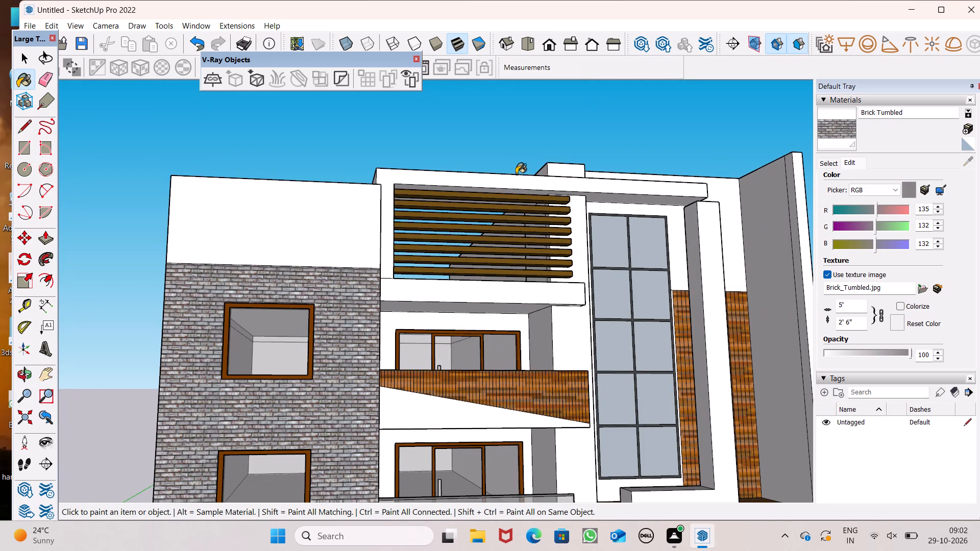
Push the top slat of the upper-floor screen back along its length until it is flush with the frame's side wall.
middle_drag(421, 294, 342, 367)
scroll(363, 298, up, 7)
middle_drag(542, 267, 425, 282)
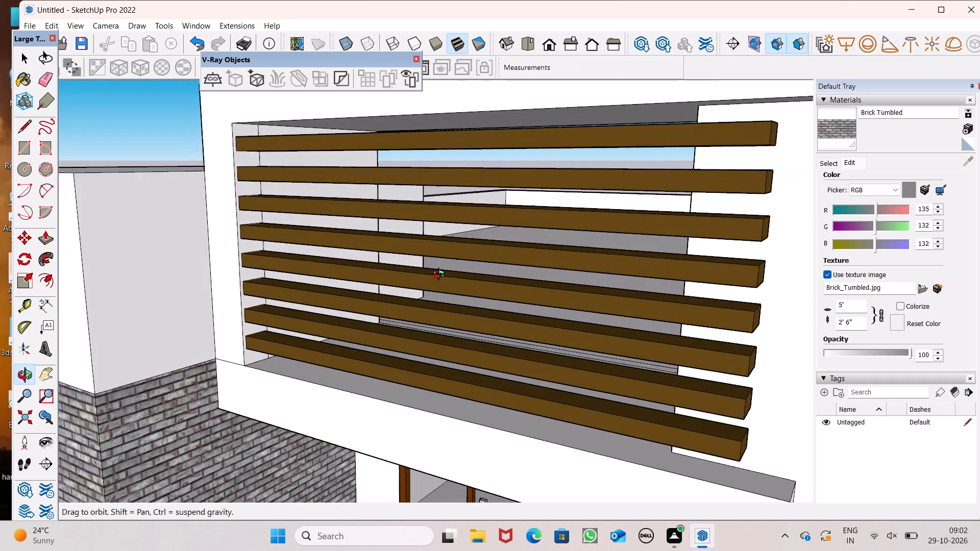
scroll(474, 279, down, 3)
middle_drag(510, 287, 580, 292)
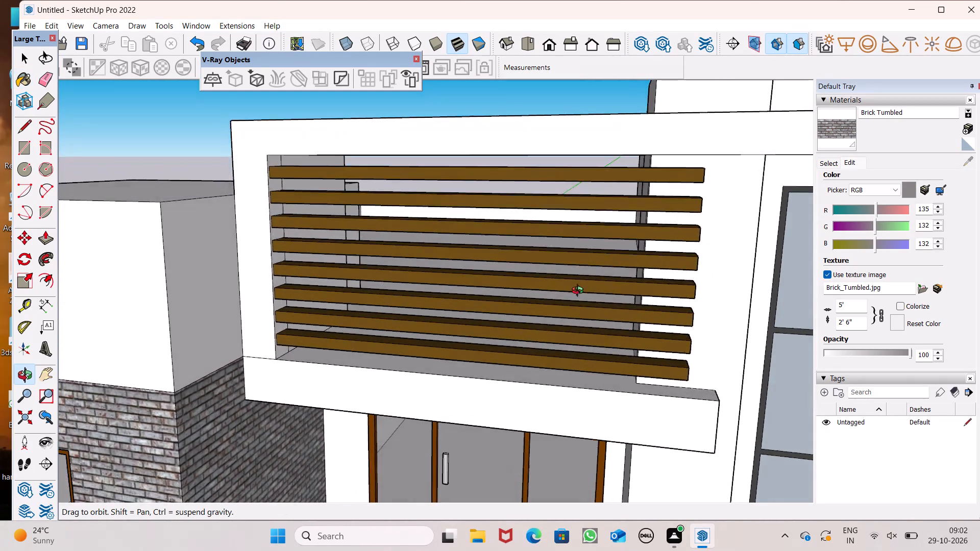
middle_drag(580, 292, 684, 231)
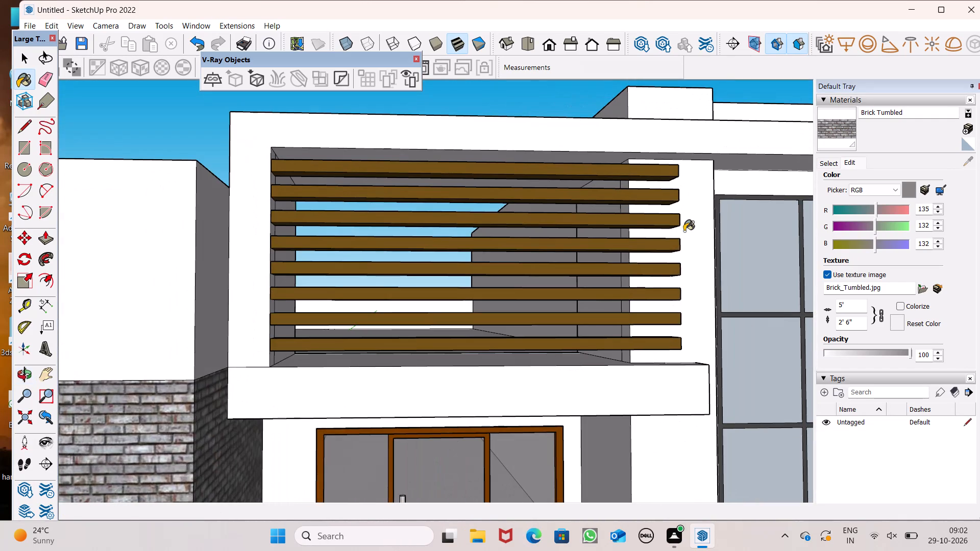
scroll(663, 263, down, 2)
middle_drag(653, 281, 391, 348)
scroll(653, 281, up, 1)
scroll(306, 333, up, 1)
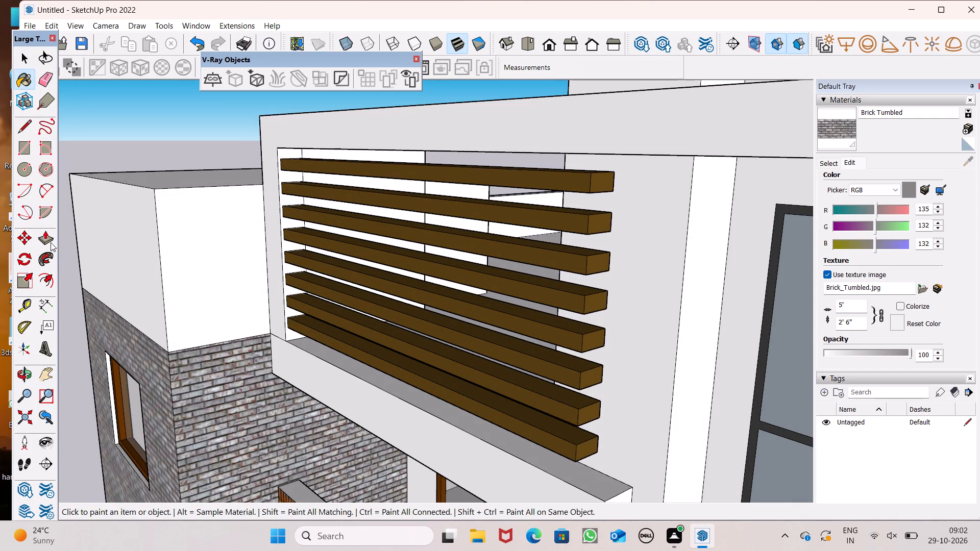
click(45, 235)
drag(596, 183, 526, 184)
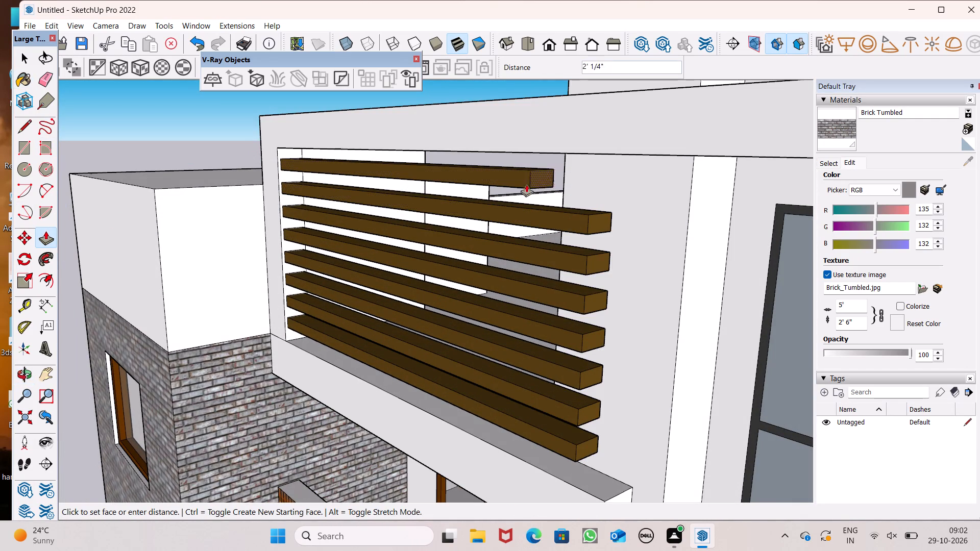
drag(526, 184, 288, 165)
click(288, 165)
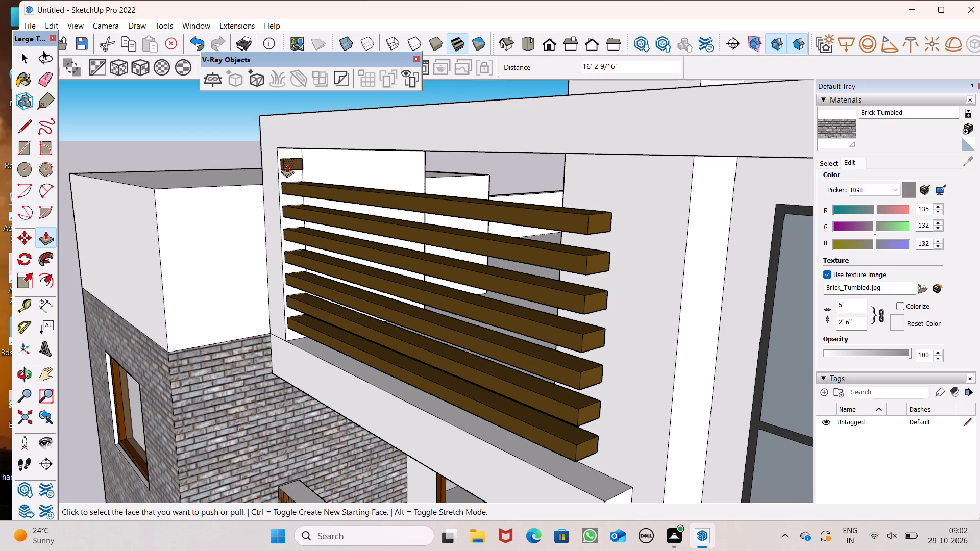
middle_drag(287, 183, 313, 200)
scroll(251, 178, up, 8)
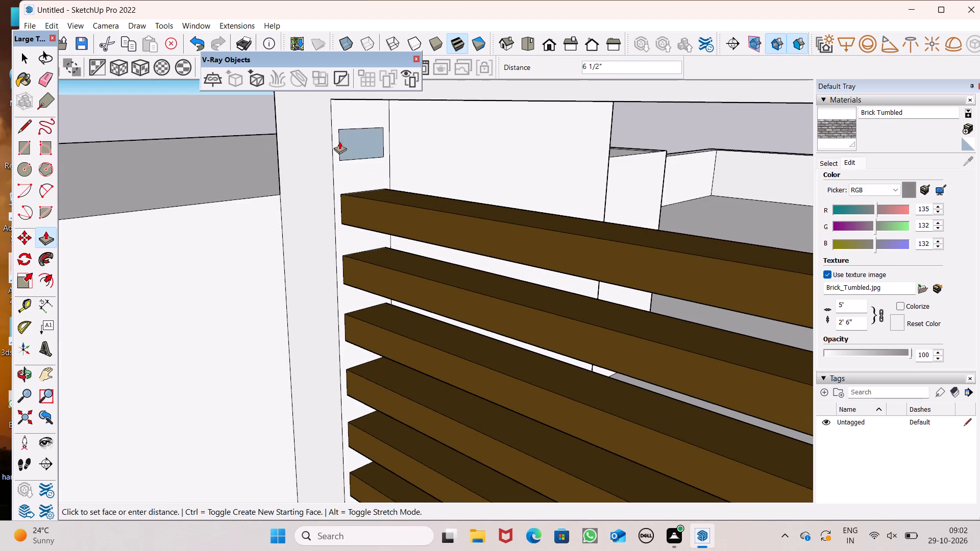
click(344, 158)
Push the second and third slats from the top back along their length to the frame's side wall.
scroll(338, 180, down, 6)
middle_drag(383, 174, 275, 98)
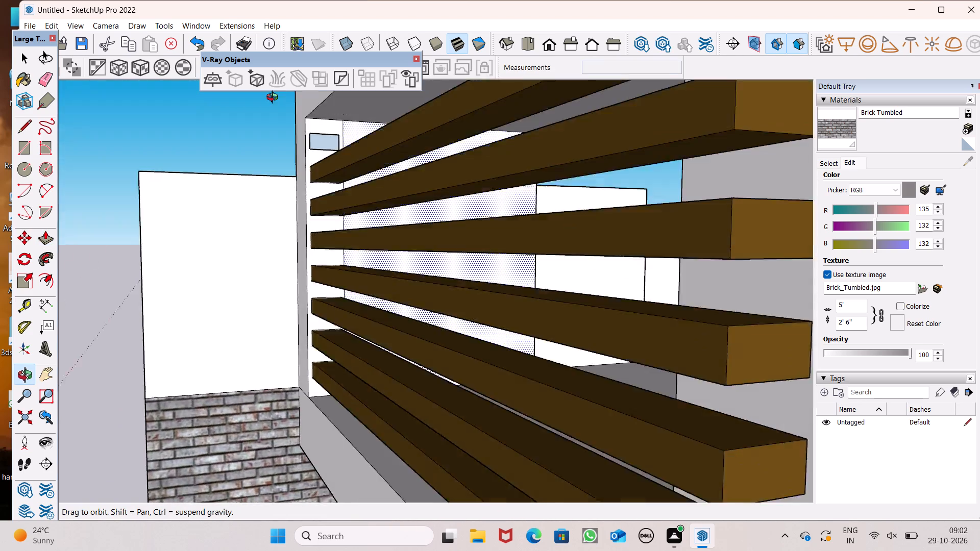
middle_drag(275, 98, 342, 150)
scroll(308, 184, down, 11)
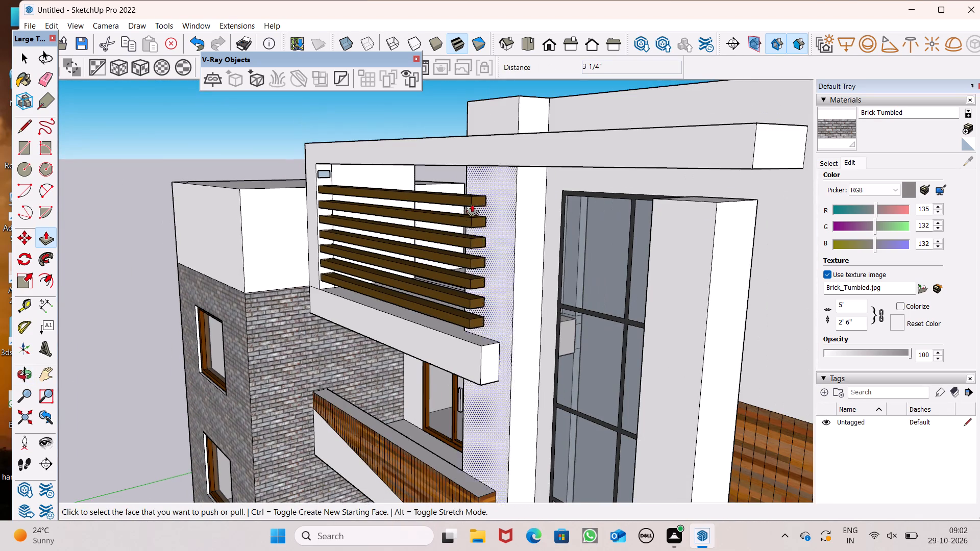
drag(475, 202, 316, 186)
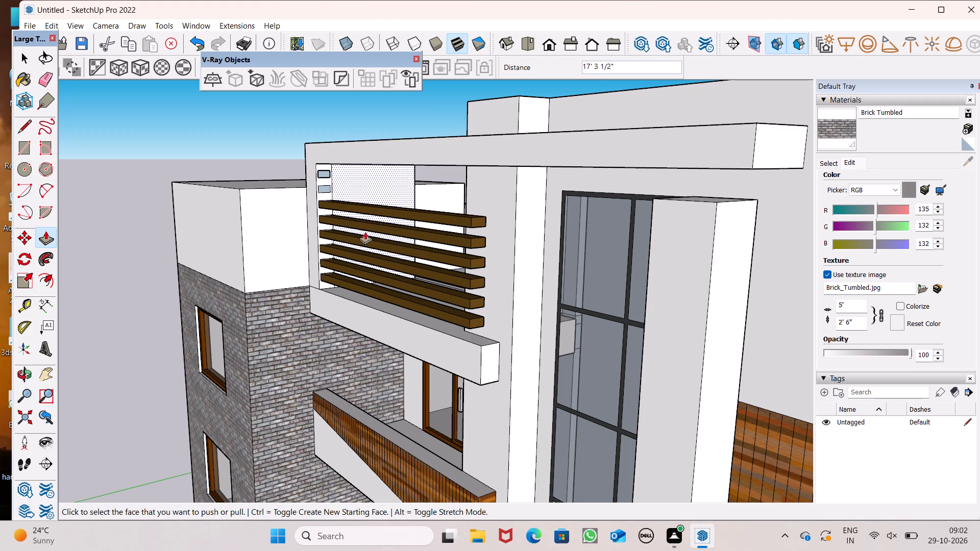
drag(483, 221, 337, 198)
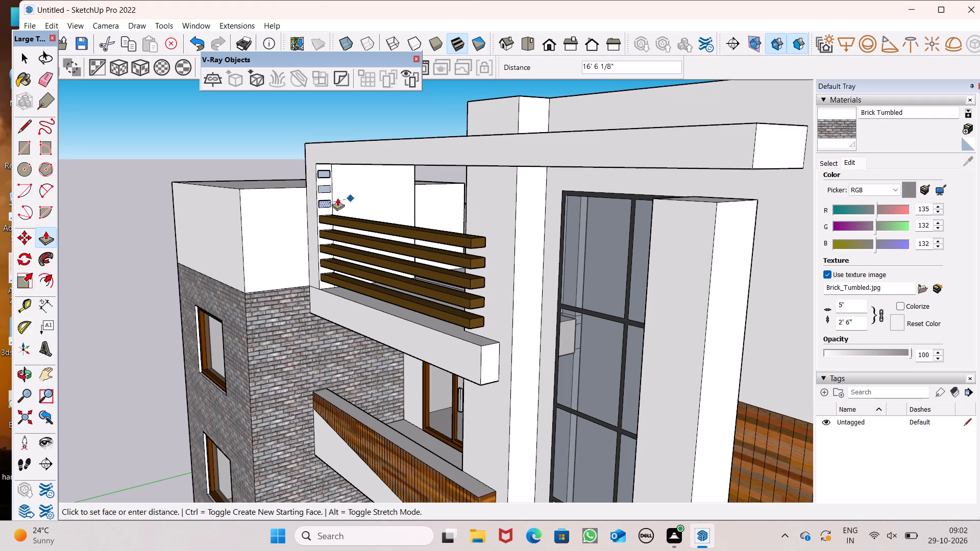
drag(337, 198, 327, 198)
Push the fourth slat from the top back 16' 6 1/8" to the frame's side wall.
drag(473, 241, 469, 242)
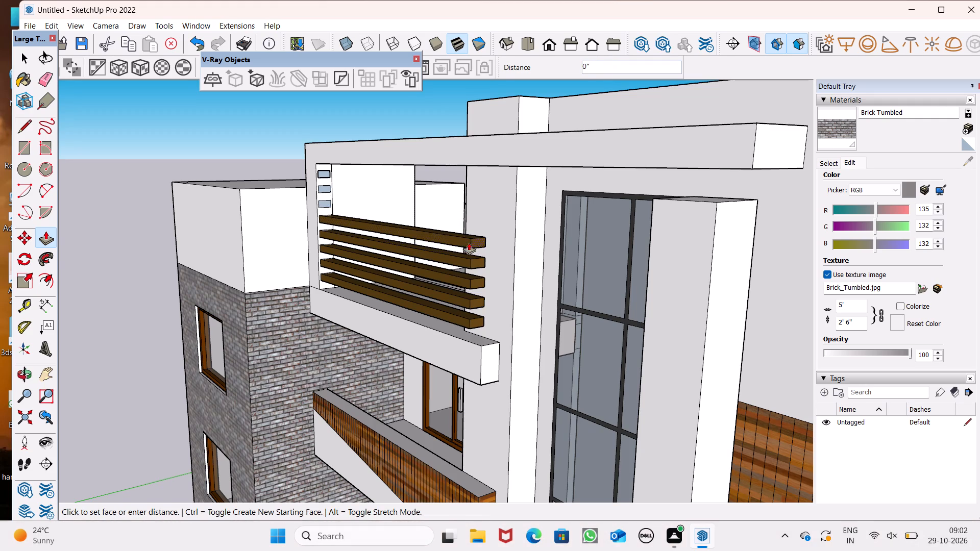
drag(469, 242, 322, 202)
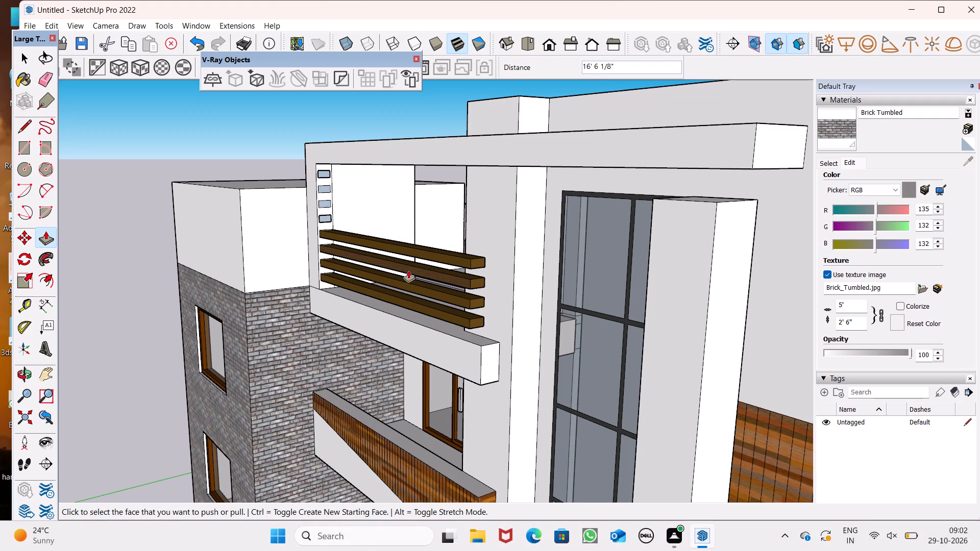
Examine the pushed-back end face of the fourth slat on the frame's side wall up close.
middle_drag(376, 255, 442, 318)
scroll(342, 240, up, 6)
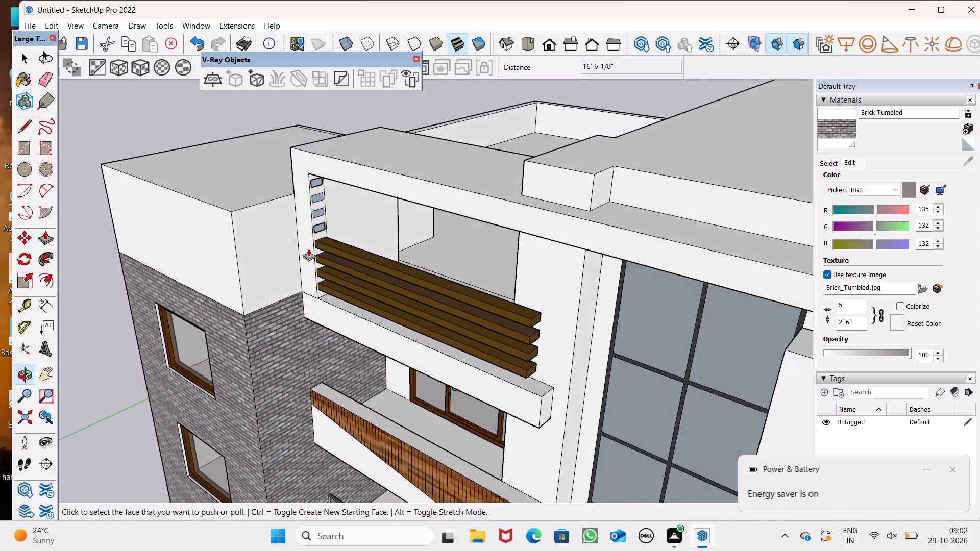
scroll(308, 248, up, 2)
scroll(446, 310, up, 1)
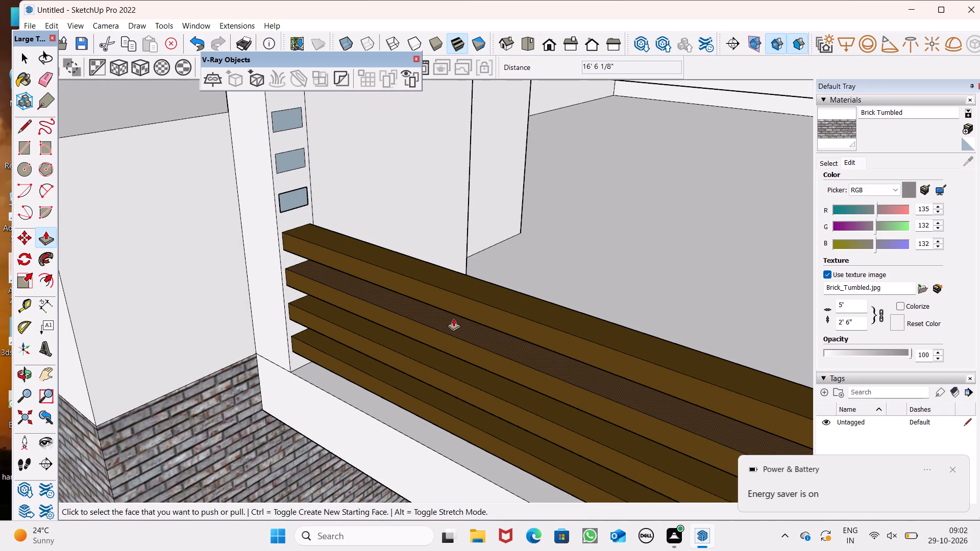
scroll(316, 229, up, 5)
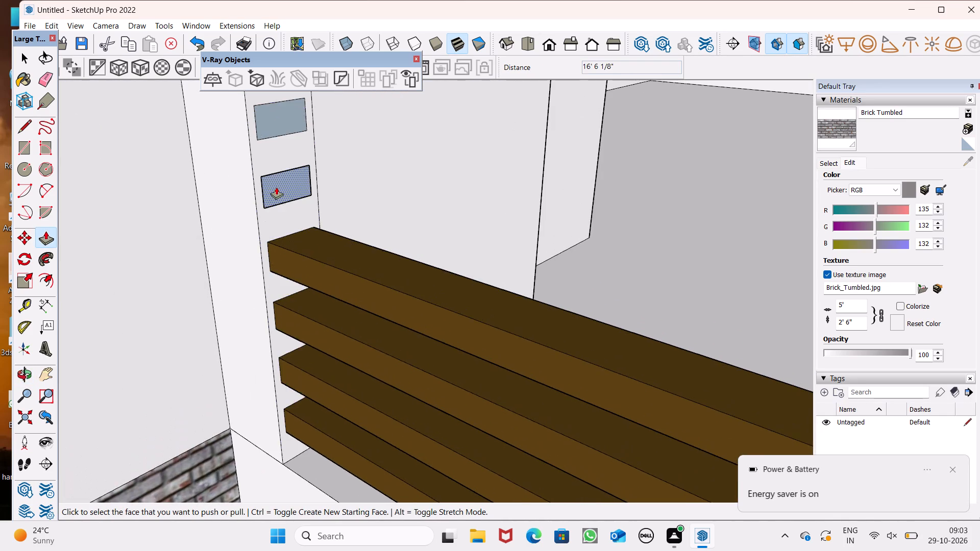
scroll(273, 187, up, 9)
middle_drag(285, 177, 302, 208)
scroll(217, 188, up, 8)
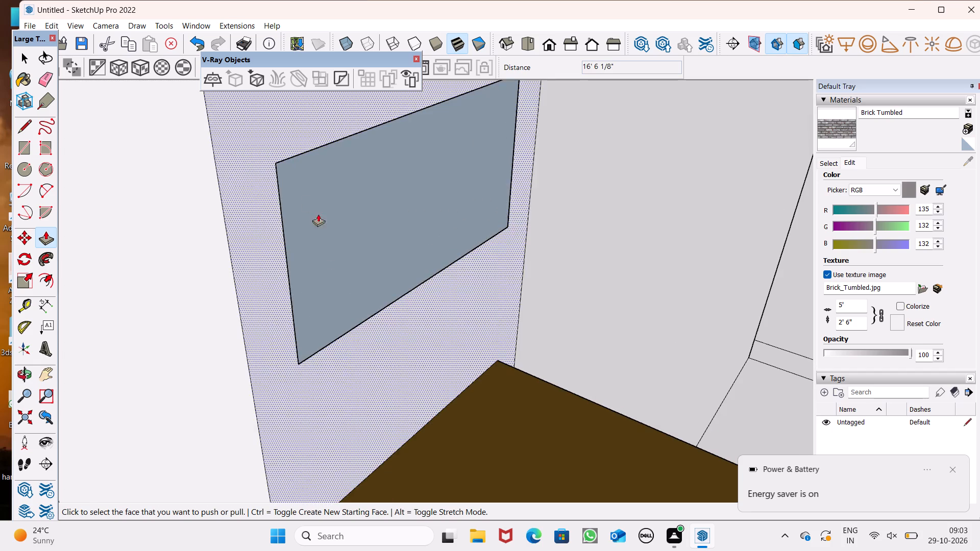
scroll(324, 233, down, 8)
scroll(280, 221, down, 7)
scroll(391, 257, down, 6)
middle_drag(445, 279, 358, 247)
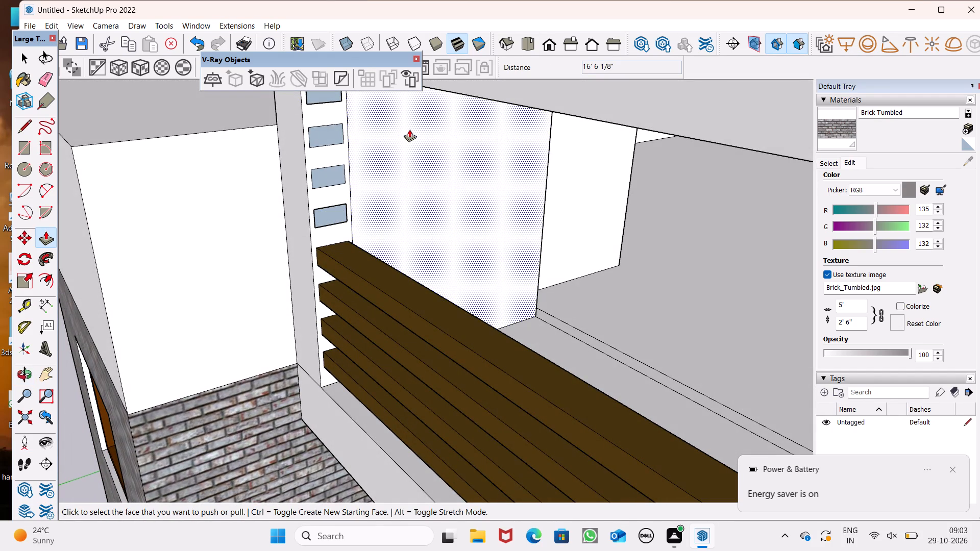
scroll(443, 216, down, 3)
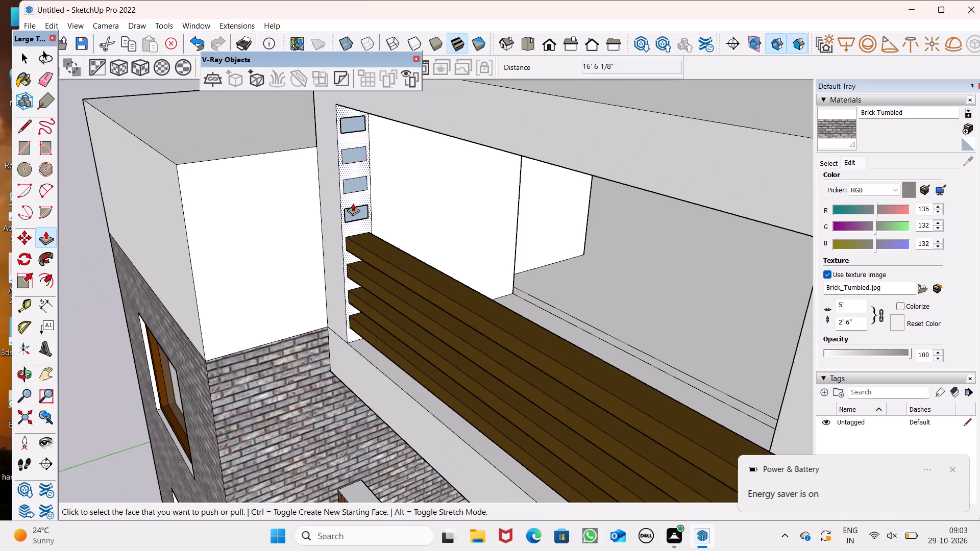
scroll(351, 206, up, 8)
scroll(224, 439, up, 8)
scroll(262, 406, down, 7)
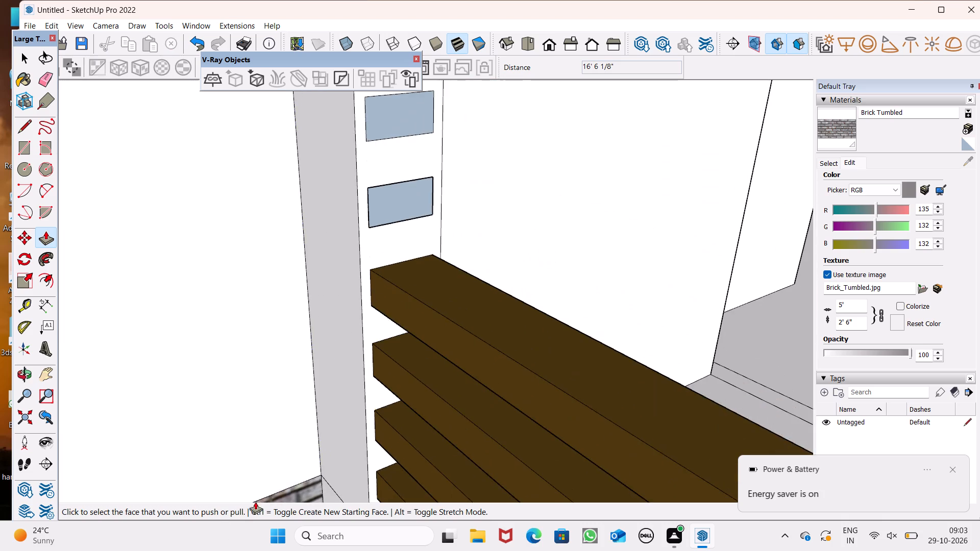
scroll(355, 388, up, 5)
scroll(359, 384, down, 2)
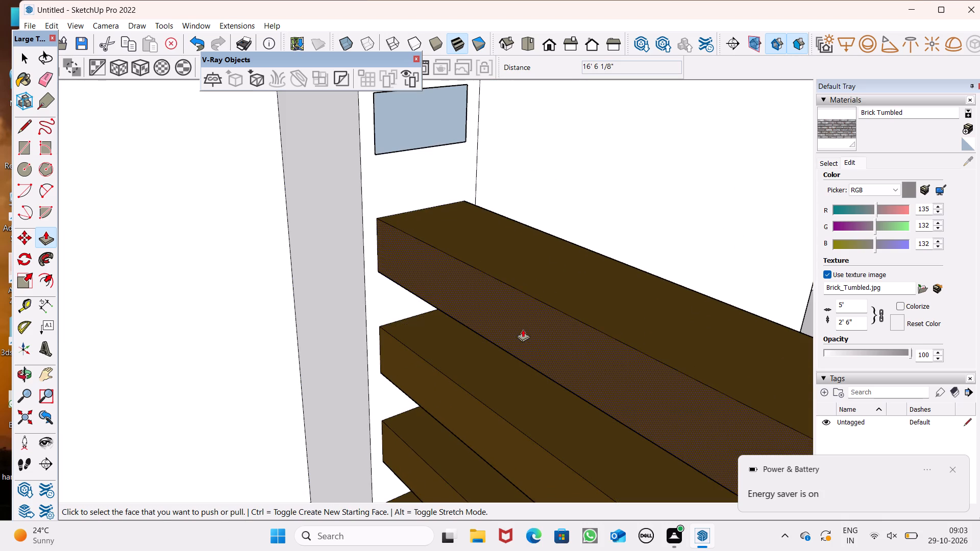
scroll(399, 115, up, 8)
scroll(445, 233, down, 6)
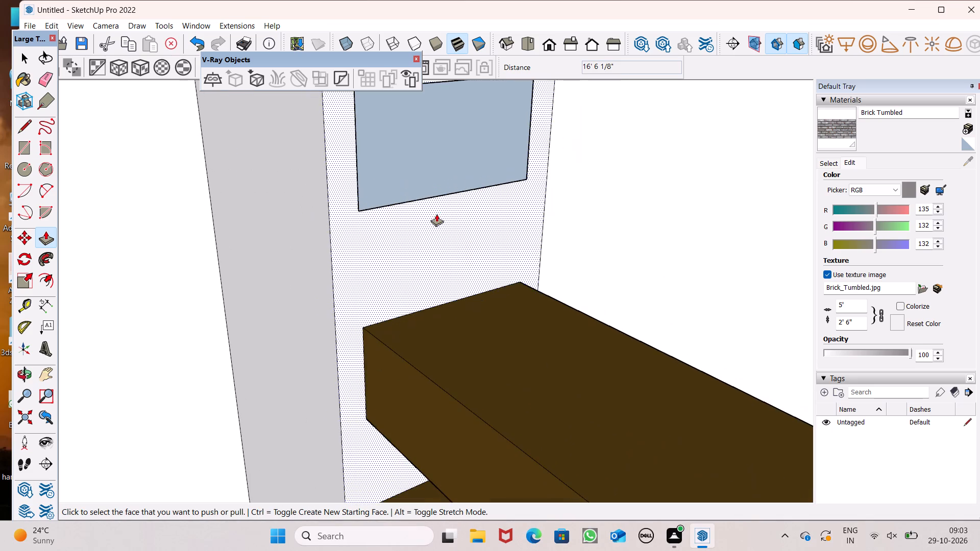
middle_drag(433, 221, 448, 256)
scroll(384, 167, up, 8)
scroll(387, 226, down, 7)
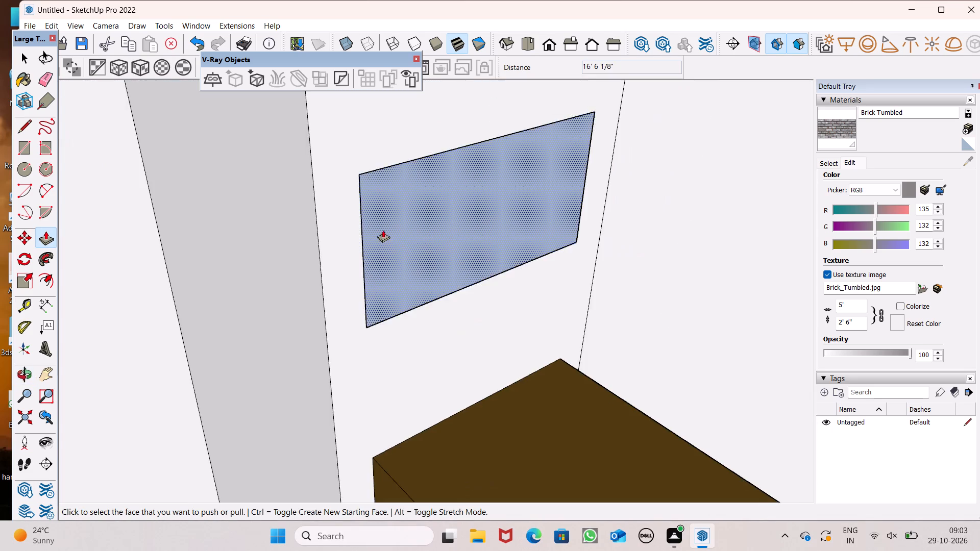
middle_drag(383, 230, 419, 293)
middle_drag(439, 332, 523, 260)
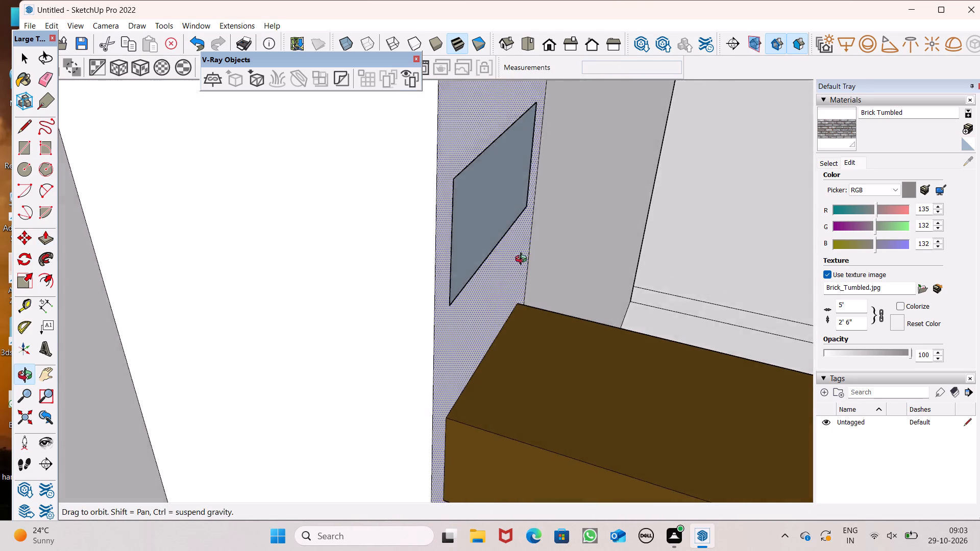
middle_drag(523, 260, 479, 218)
scroll(459, 260, down, 7)
scroll(278, 205, down, 6)
scroll(322, 271, down, 3)
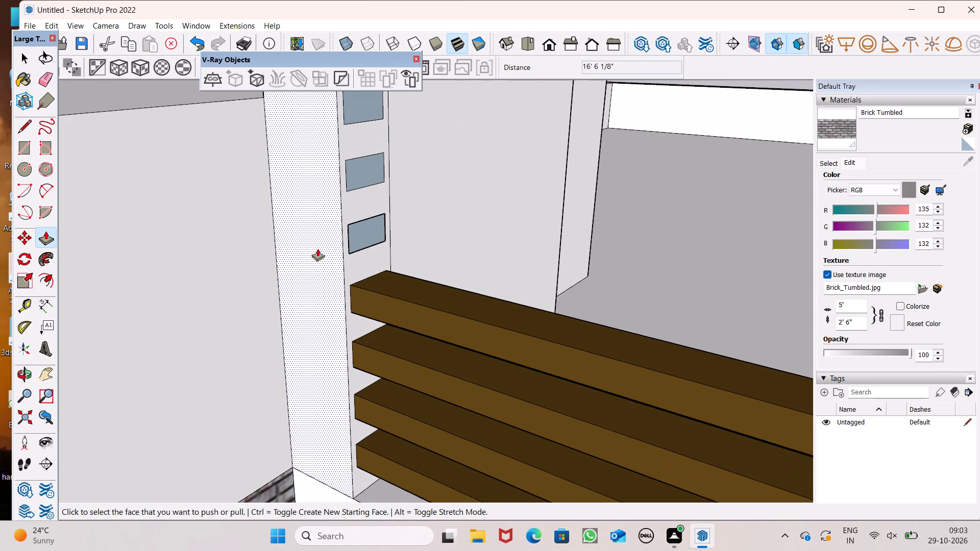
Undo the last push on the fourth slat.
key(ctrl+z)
Push the fourth slat from the top back along its full length to the frame's side wall.
scroll(419, 204, down, 2)
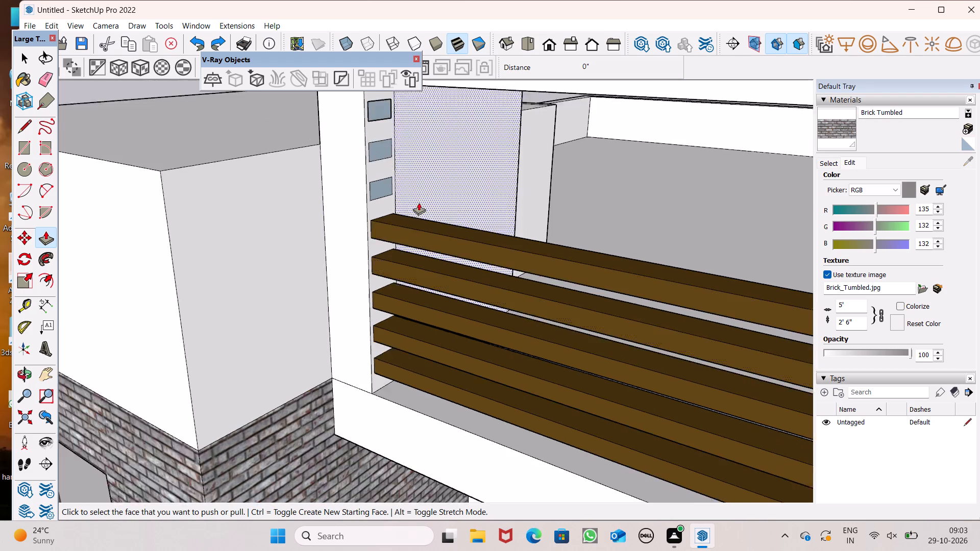
scroll(419, 203, down, 8)
scroll(252, 277, down, 3)
middle_drag(423, 279, 378, 302)
scroll(359, 281, up, 1)
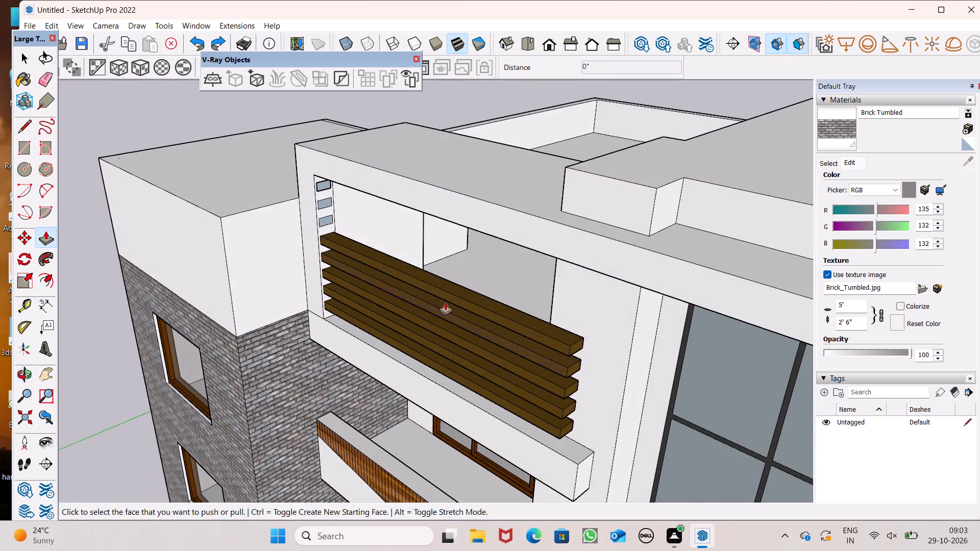
scroll(497, 311, up, 1)
drag(587, 350, 459, 309)
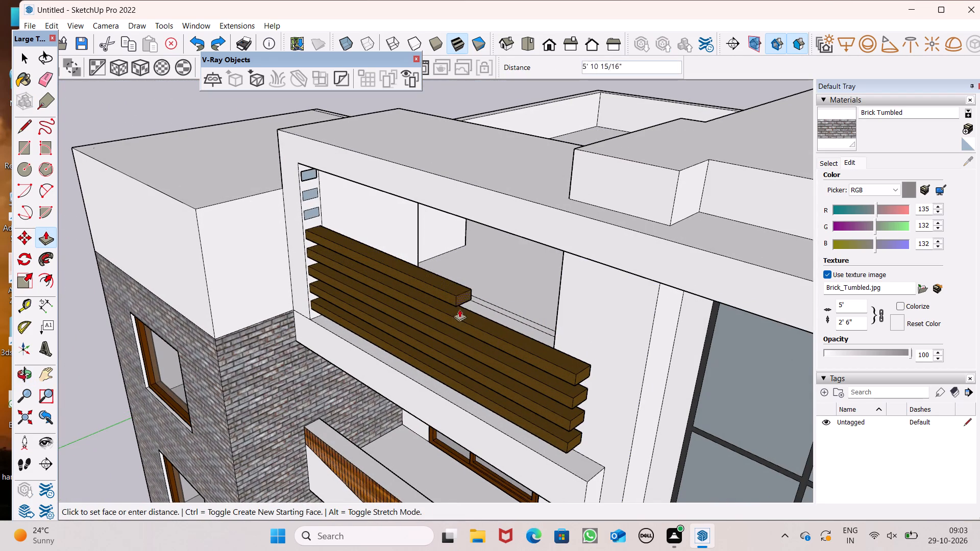
drag(459, 309, 309, 215)
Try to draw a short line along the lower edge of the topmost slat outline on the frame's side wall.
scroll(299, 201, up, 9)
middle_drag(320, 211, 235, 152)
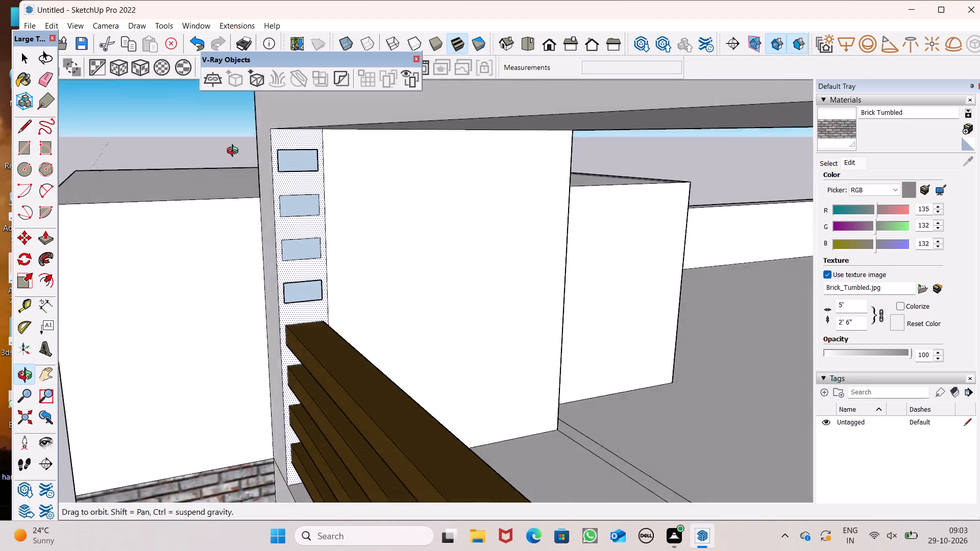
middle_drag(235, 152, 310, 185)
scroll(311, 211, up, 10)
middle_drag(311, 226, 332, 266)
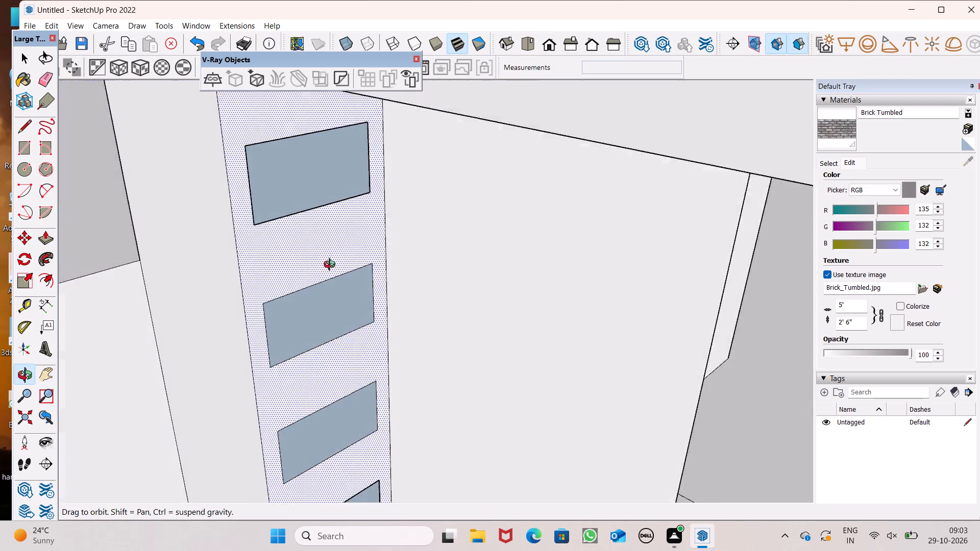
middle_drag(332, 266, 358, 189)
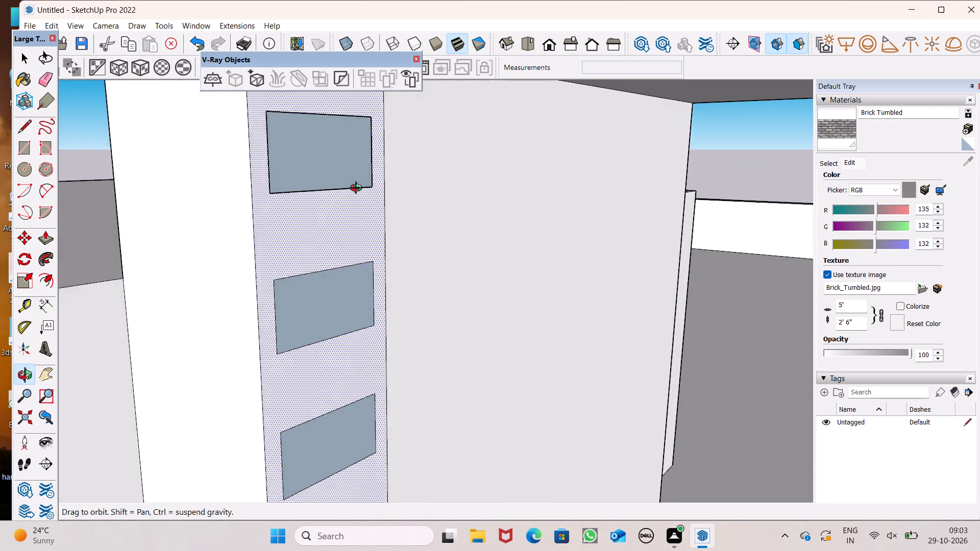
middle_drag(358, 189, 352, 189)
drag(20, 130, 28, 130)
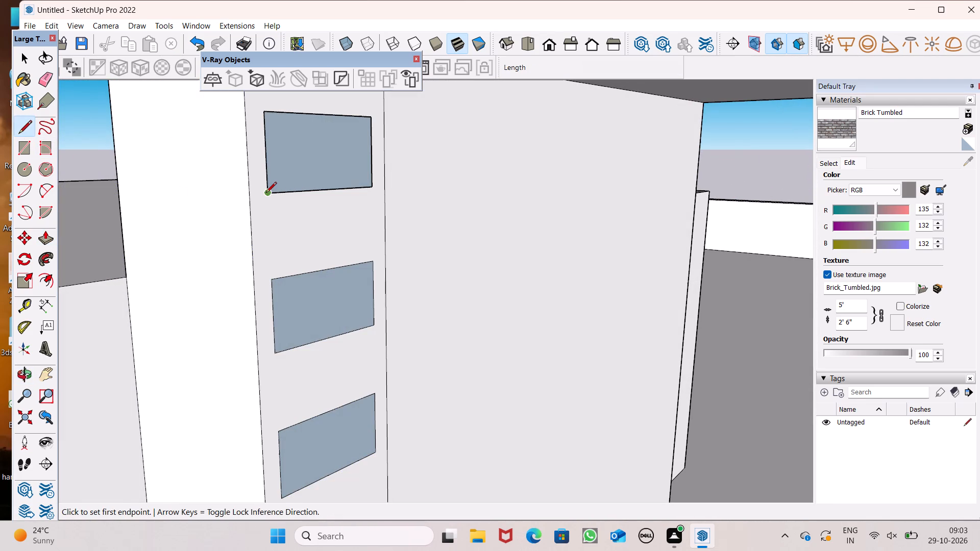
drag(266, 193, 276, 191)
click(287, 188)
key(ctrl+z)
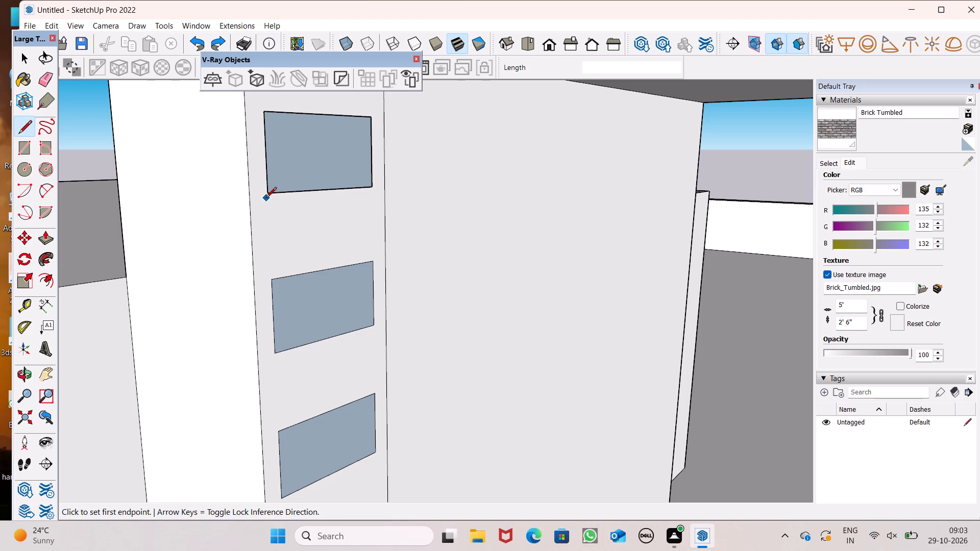
Draw a short line along the lower edge of the topmost slat outline to rebuild its face.
click(271, 195)
click(277, 193)
Draw a short line along the top edge of the fourth slat outline from the top to rebuild its face on the side wall.
scroll(273, 157, down, 7)
scroll(276, 246, up, 5)
scroll(280, 177, down, 8)
scroll(287, 297, up, 5)
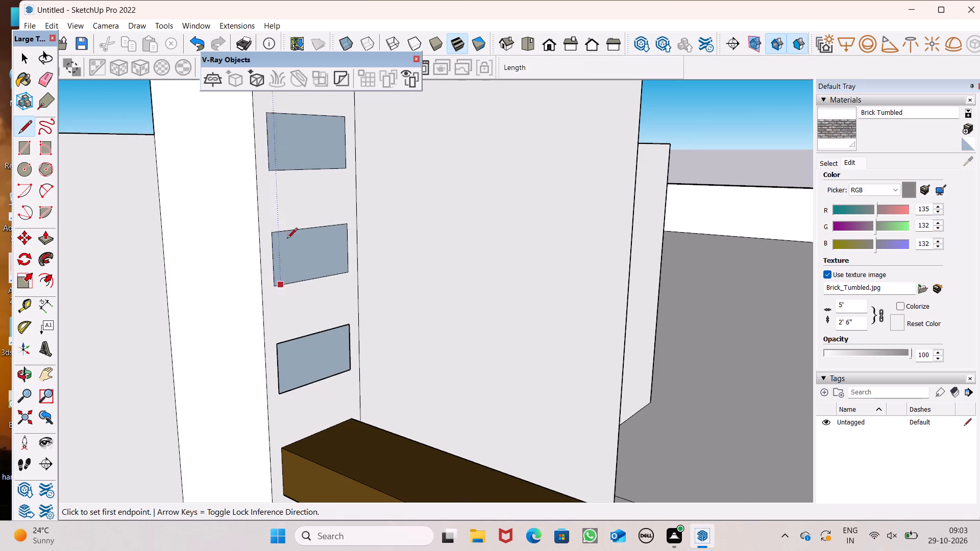
scroll(281, 226, down, 7)
scroll(285, 325, up, 13)
click(274, 296)
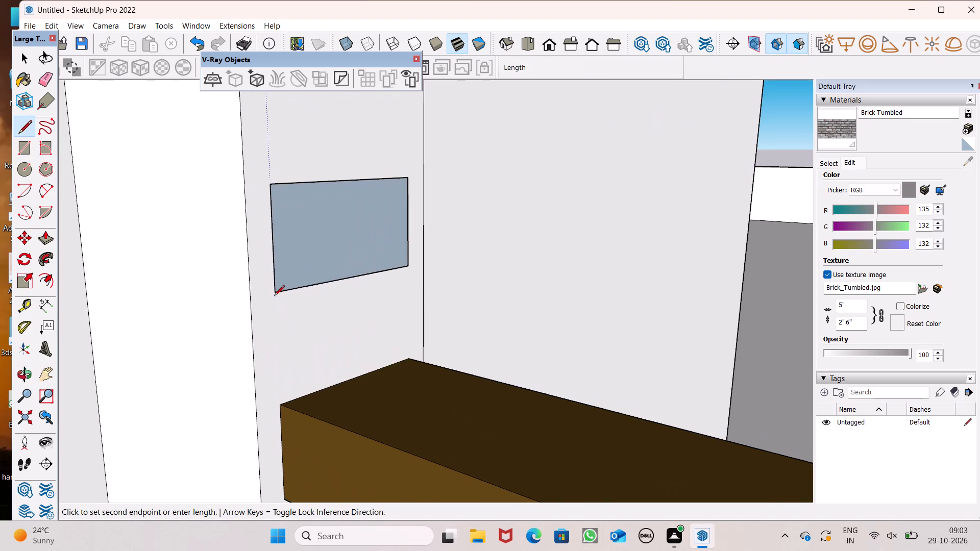
key(space)
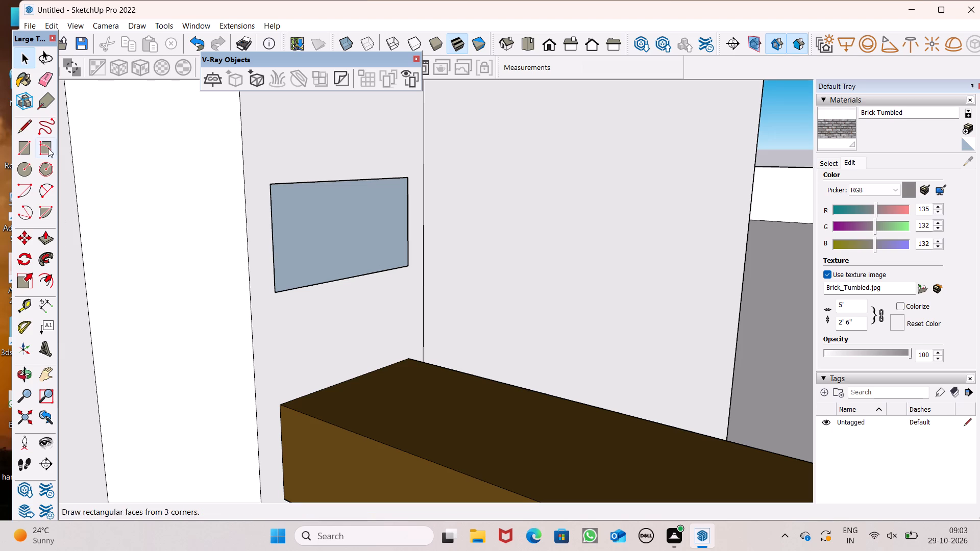
click(22, 132)
scroll(320, 290, down, 10)
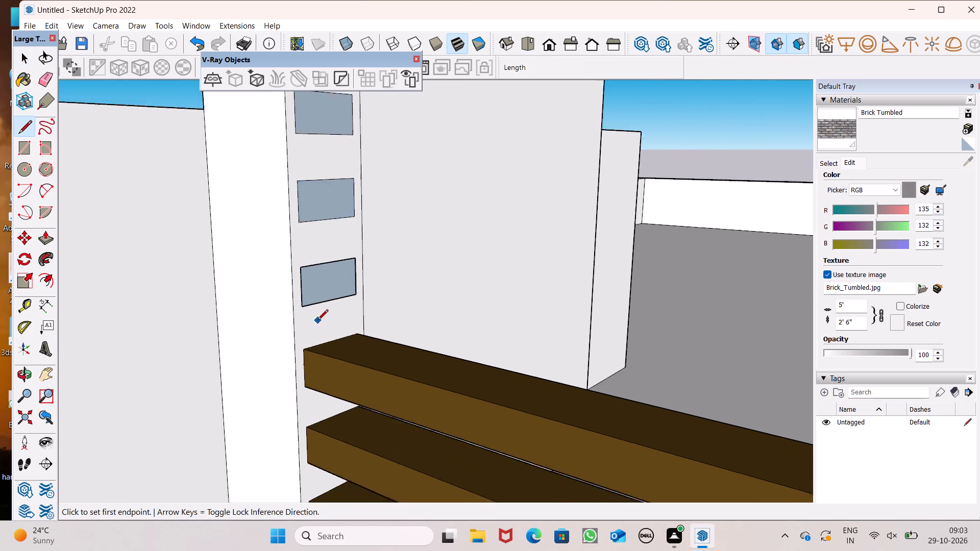
scroll(317, 321, down, 2)
scroll(334, 261, up, 13)
click(296, 285)
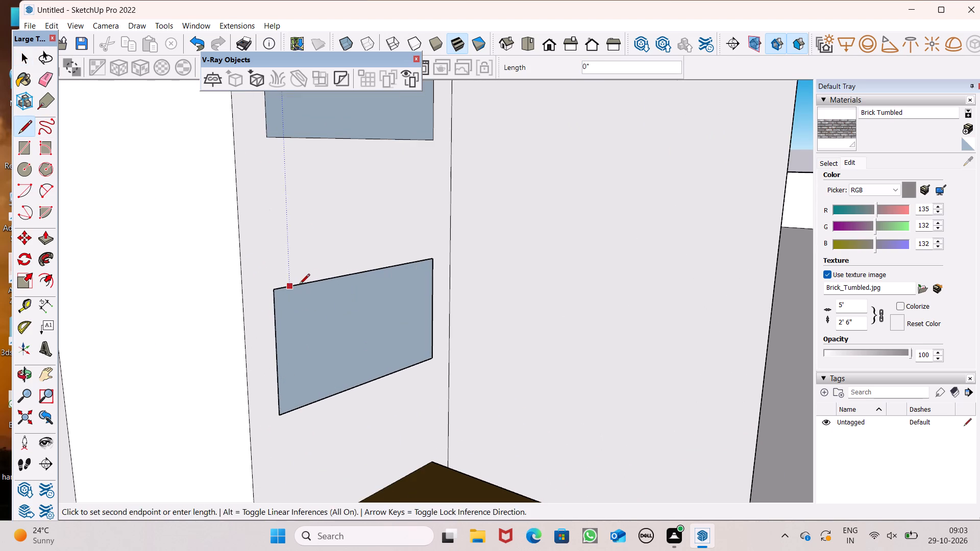
click(306, 283)
key(space)
Push the uppermost of the four remaining slats back 16' 6 1/8" to the frame's side wall.
scroll(294, 233, down, 7)
scroll(277, 189, down, 18)
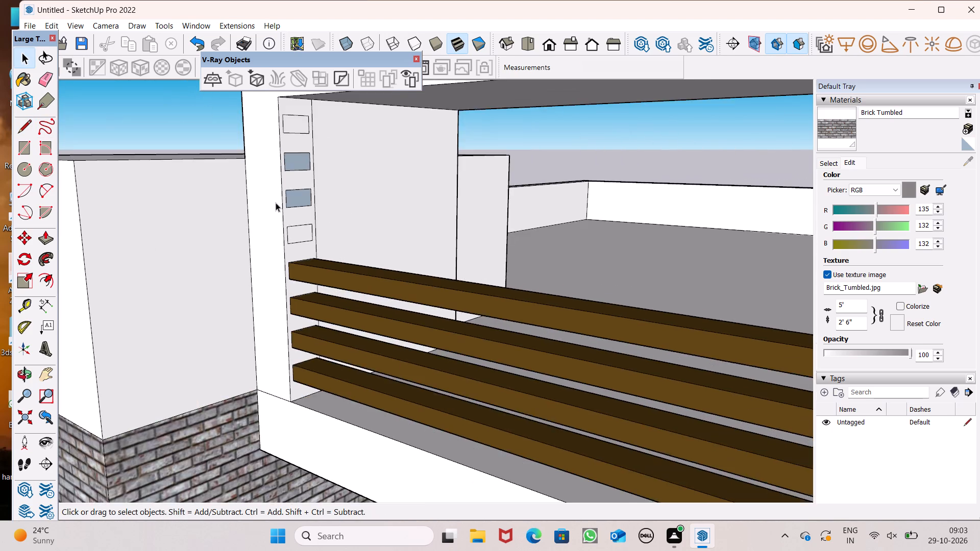
scroll(276, 203, down, 4)
scroll(263, 277, down, 3)
scroll(424, 312, up, 2)
middle_drag(443, 297, 372, 314)
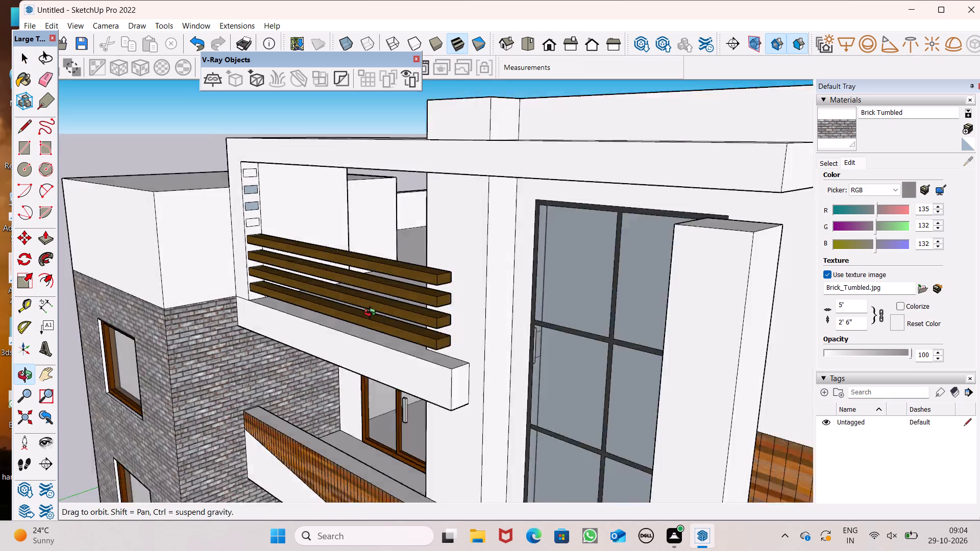
middle_drag(372, 314, 398, 284)
scroll(408, 276, up, 1)
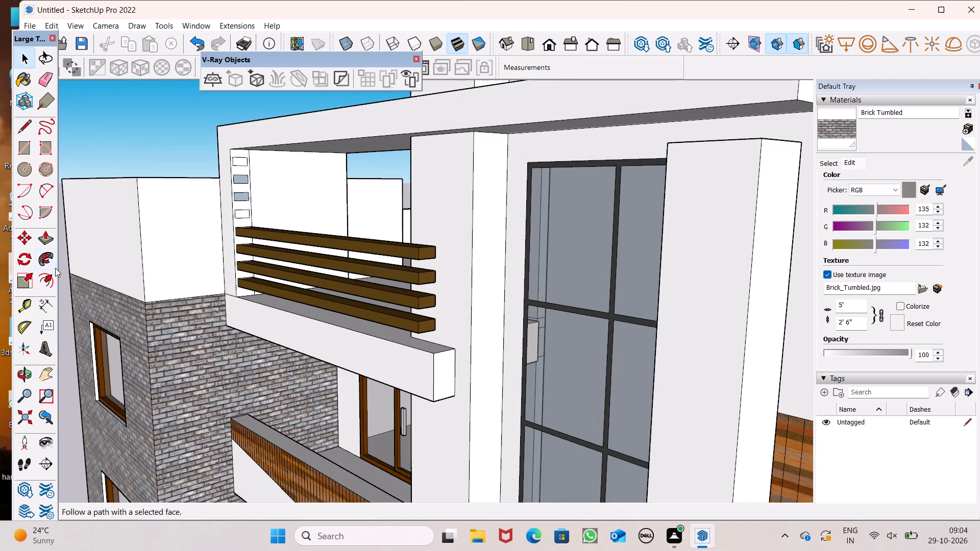
click(53, 236)
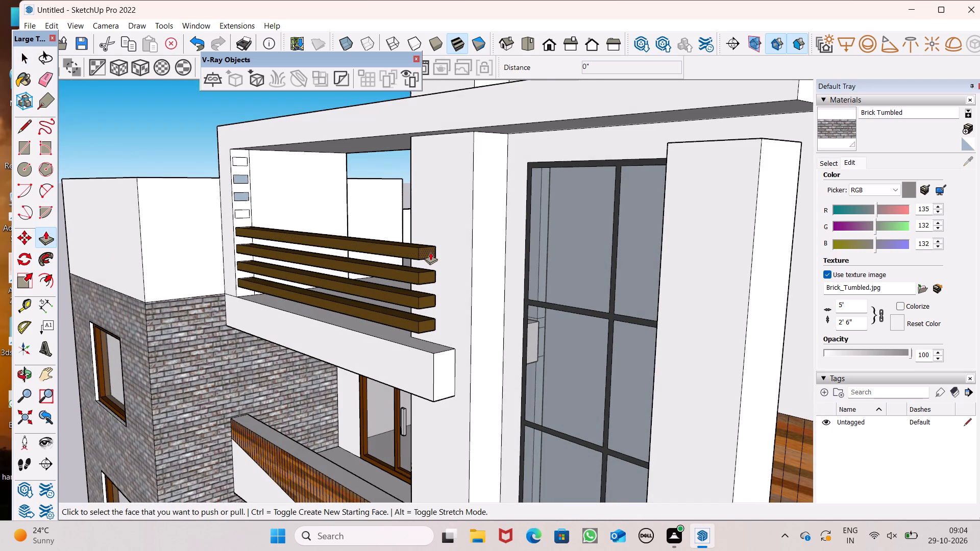
drag(430, 252, 242, 220)
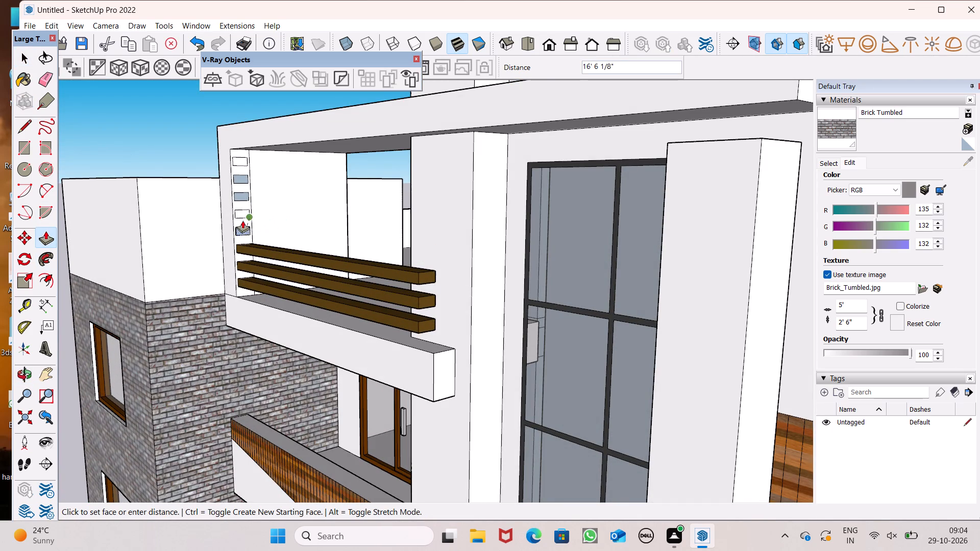
drag(242, 220, 241, 213)
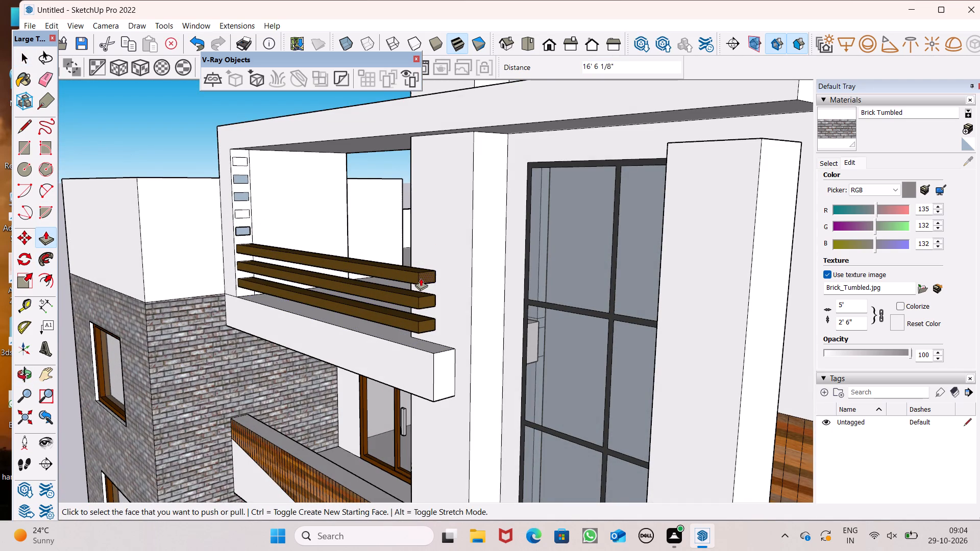
Push the three lowest slats back 16' 6 1/8" each to the frame's side wall.
drag(421, 278, 239, 232)
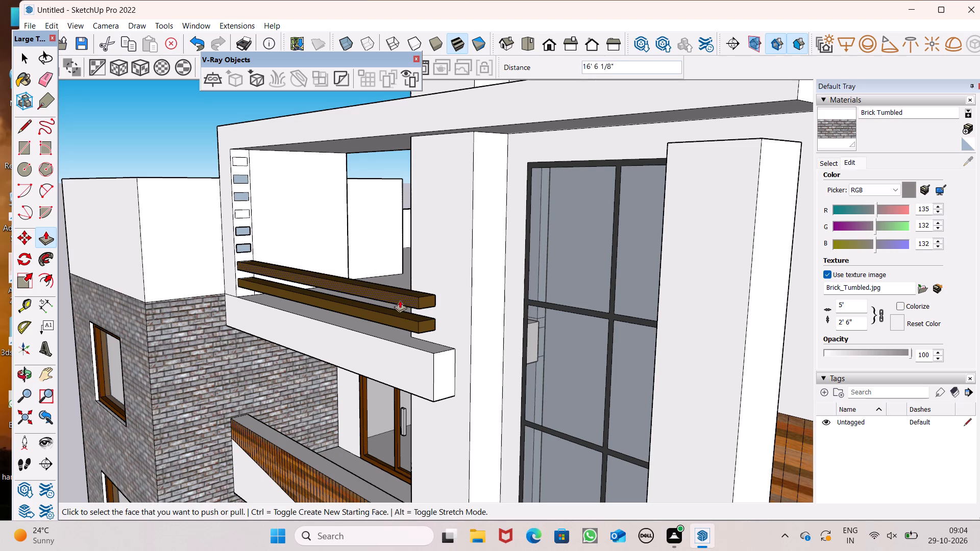
drag(426, 301, 250, 250)
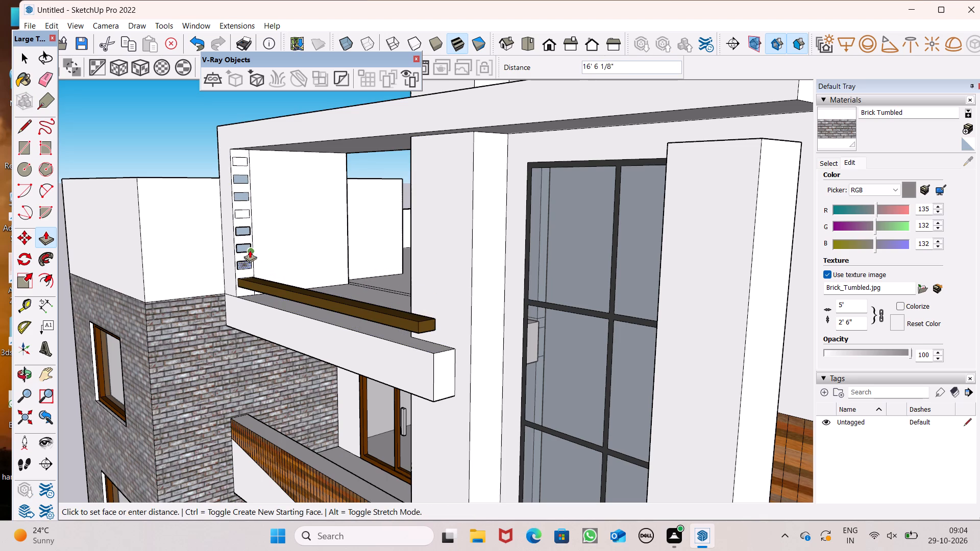
drag(250, 250, 249, 249)
drag(422, 326, 289, 271)
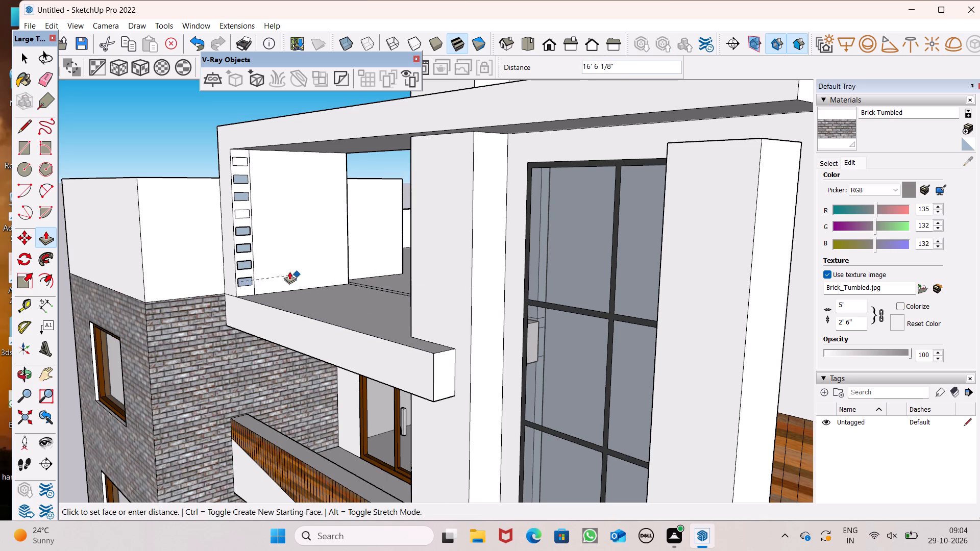
drag(289, 271, 258, 264)
scroll(218, 245, up, 8)
key(space)
Draw a short line along the top edge of the fifth slat outline from the top to rebuild its face.
scroll(249, 239, down, 5)
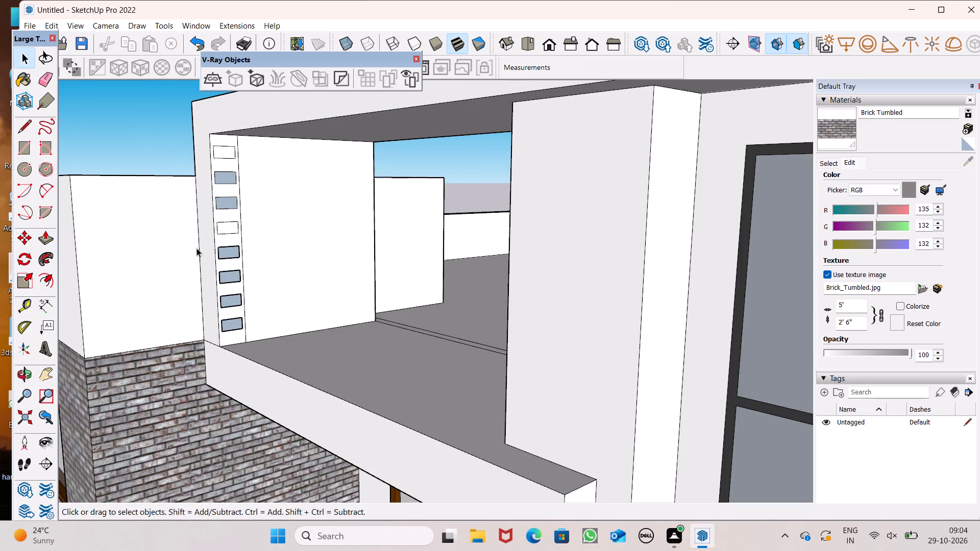
drag(24, 124, 31, 125)
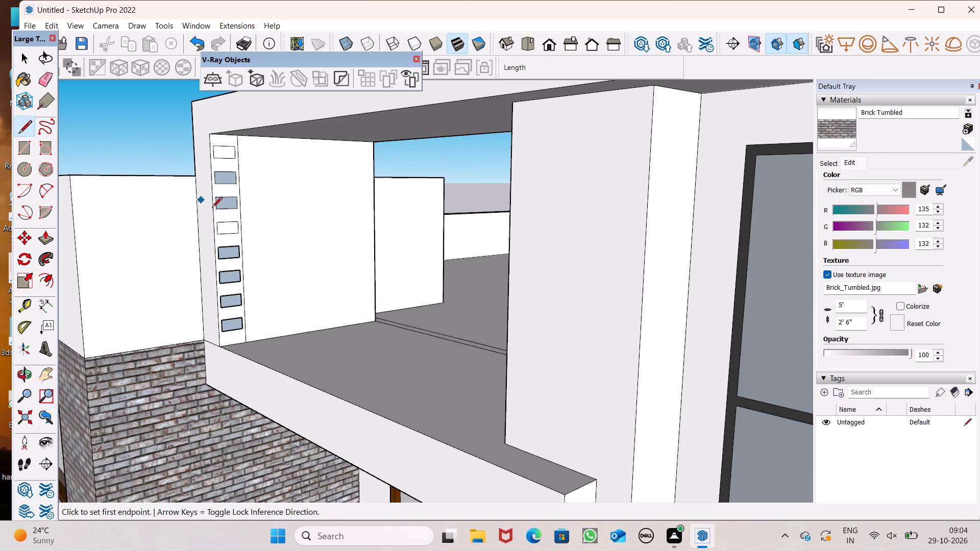
scroll(228, 224, up, 10)
click(216, 279)
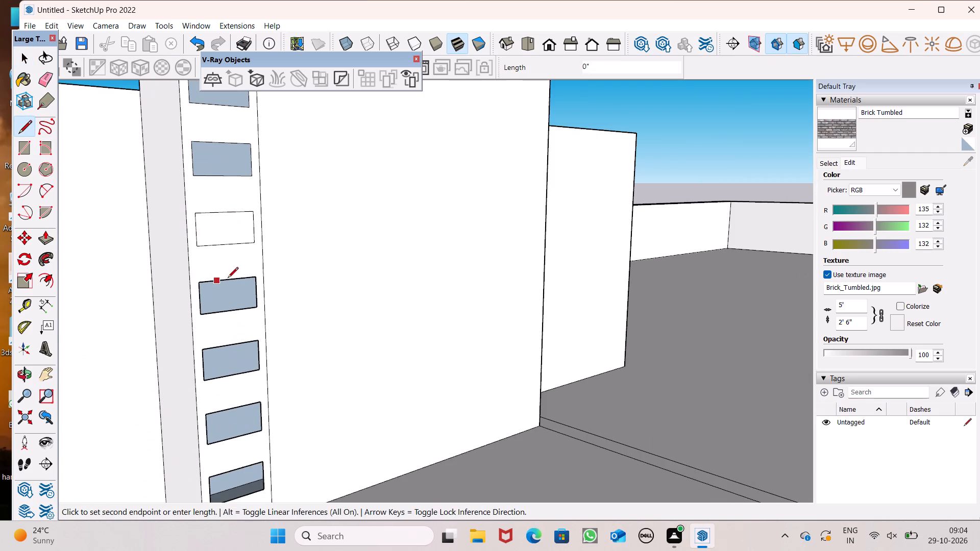
click(231, 279)
Draw a short line along the top edge of the sixth slat outline from the top to rebuild its face.
scroll(216, 256, down, 4)
scroll(225, 341, up, 8)
click(197, 284)
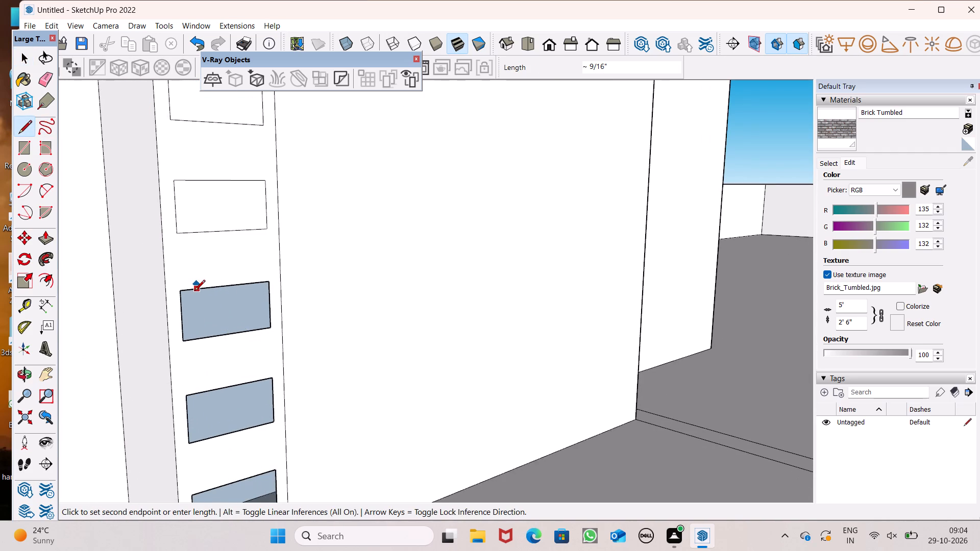
key(space)
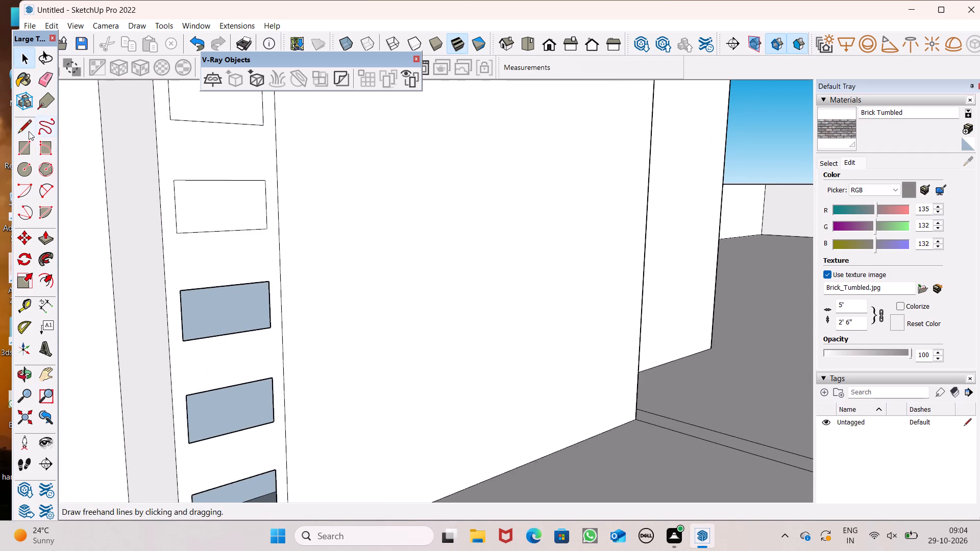
click(29, 131)
scroll(201, 280, up, 4)
click(204, 286)
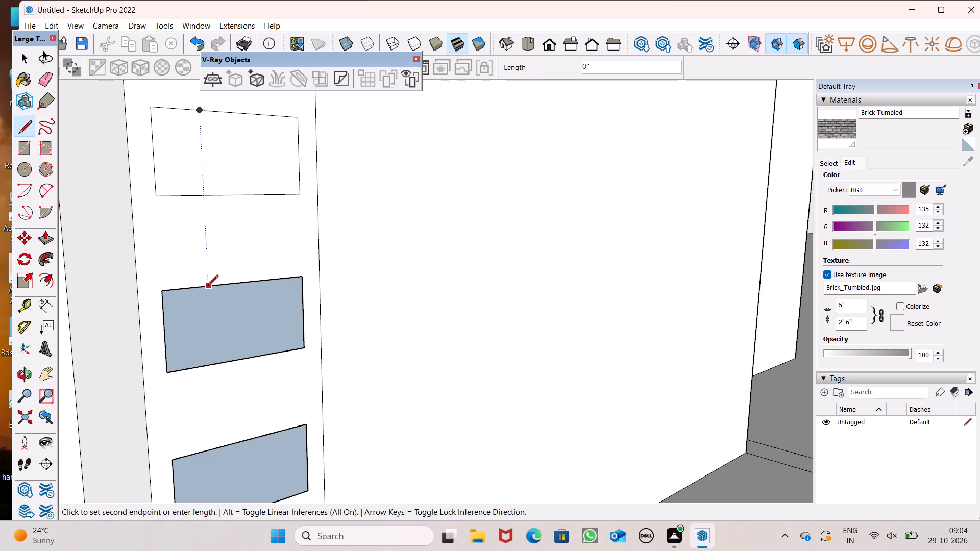
click(220, 285)
Draw a short line along the top edge of the seventh slat outline from the top to rebuild its face.
scroll(231, 220, down, 7)
scroll(234, 377, up, 7)
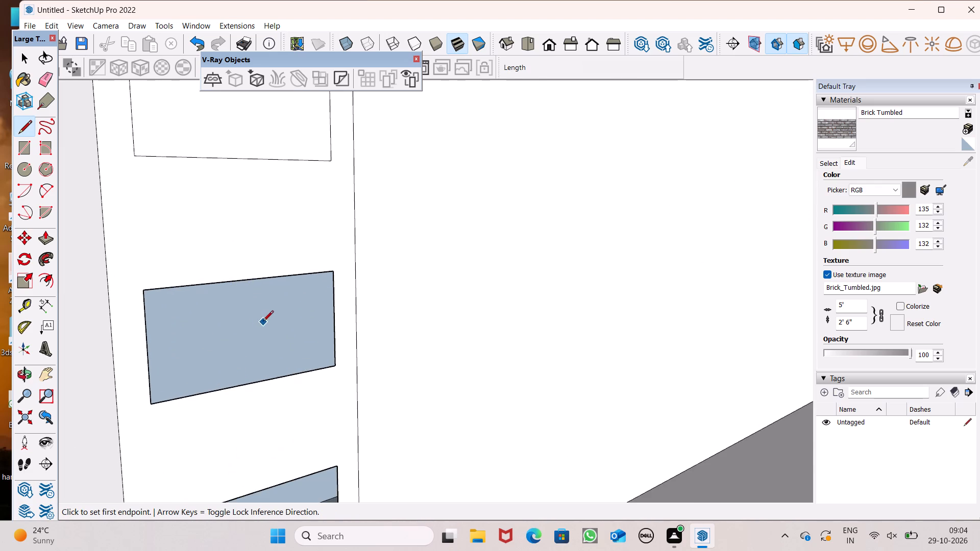
scroll(282, 374, down, 5)
scroll(215, 344, up, 5)
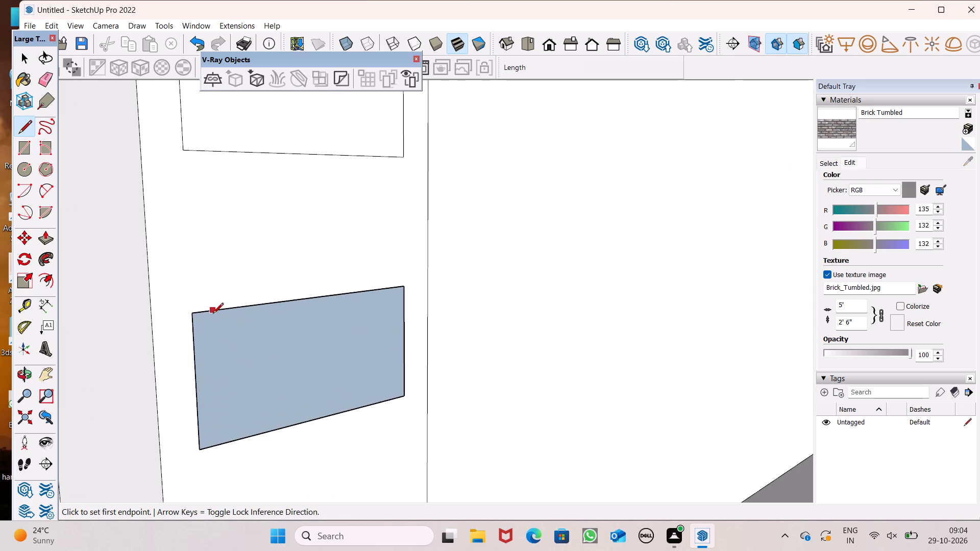
click(212, 312)
click(220, 308)
key(space)
Draw a short line along the top edge of the lowest slat outline on the side wall to rebuild its face.
scroll(240, 243, down, 8)
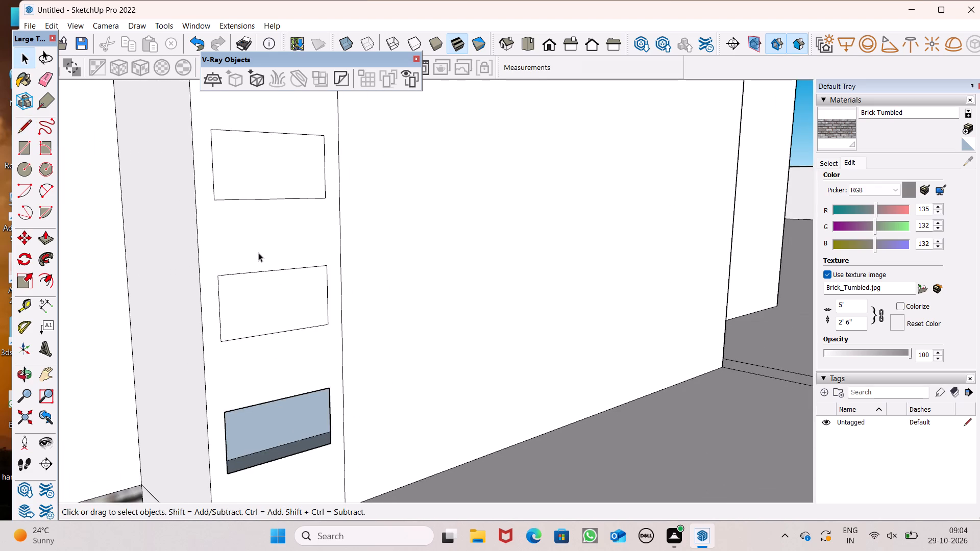
scroll(258, 253, down, 6)
click(30, 127)
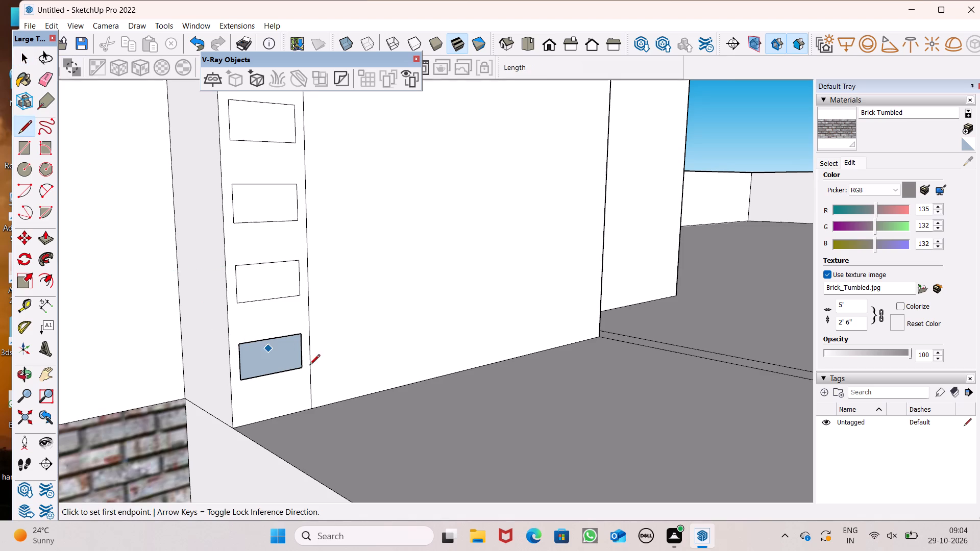
scroll(318, 368, up, 6)
click(224, 316)
click(242, 306)
key(space)
Draw two short lines, about 1 3/16" and 7/16" long, along the top edge of the second slat outline from the top.
scroll(290, 372, down, 2)
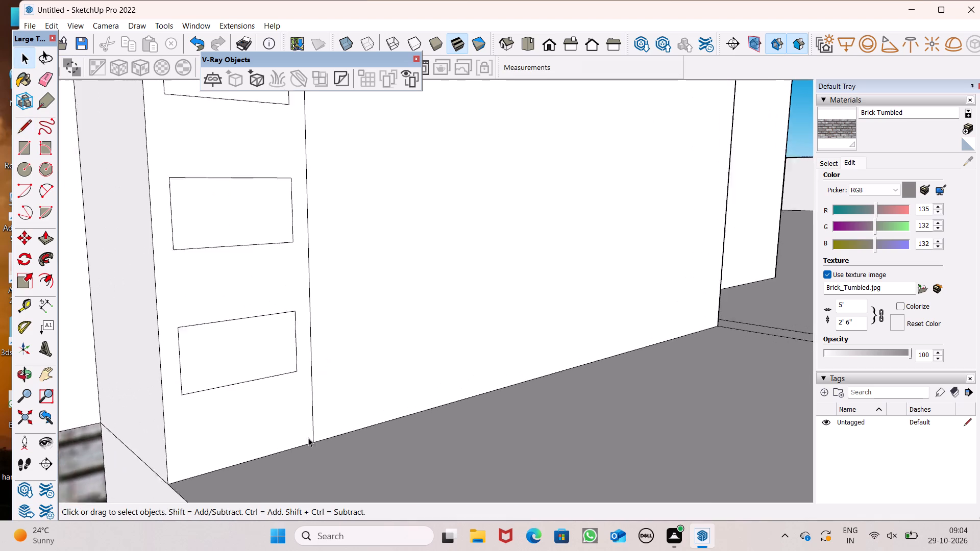
scroll(308, 438, down, 12)
scroll(279, 247, up, 7)
scroll(321, 267, down, 3)
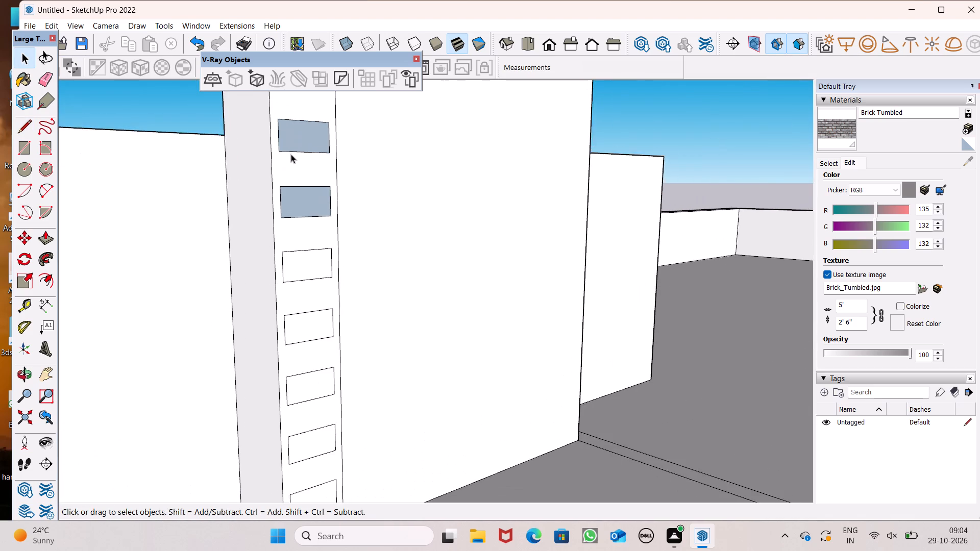
scroll(277, 128, up, 7)
click(23, 133)
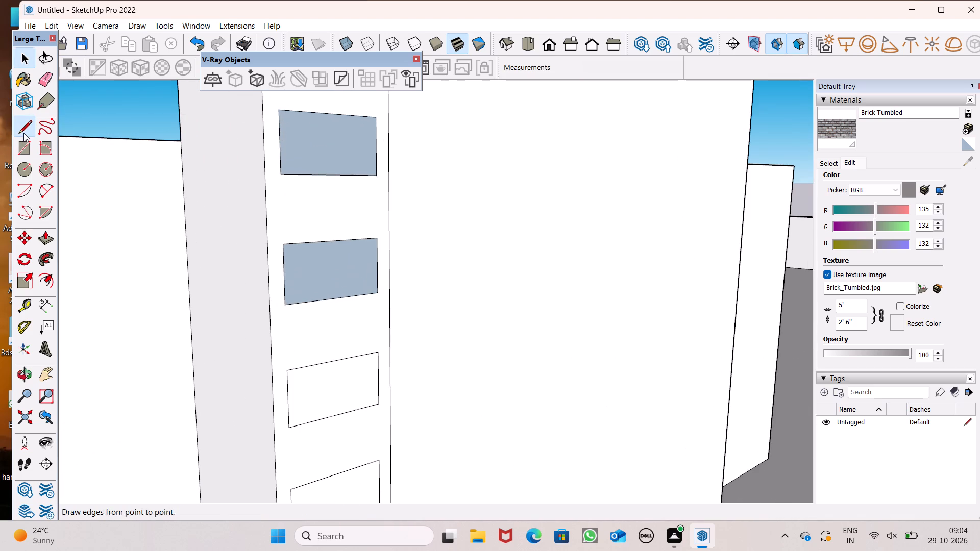
scroll(246, 109, up, 6)
click(311, 109)
click(320, 109)
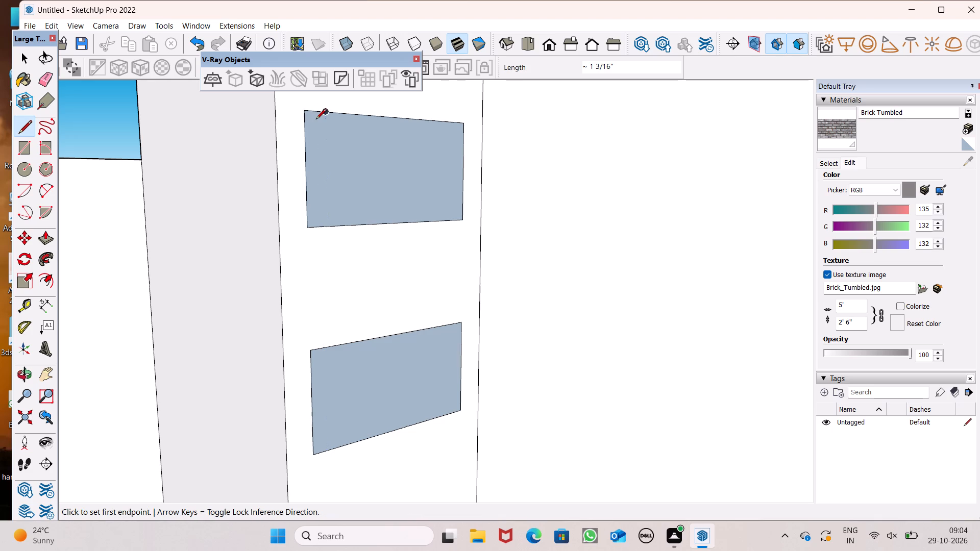
click(335, 111)
click(342, 110)
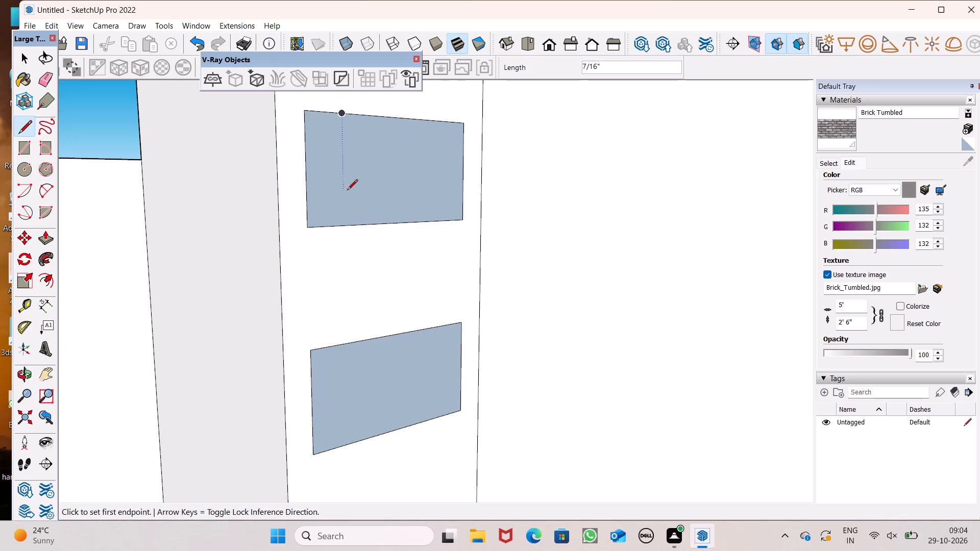
key(space)
scroll(333, 225, down, 9)
scroll(310, 347, down, 12)
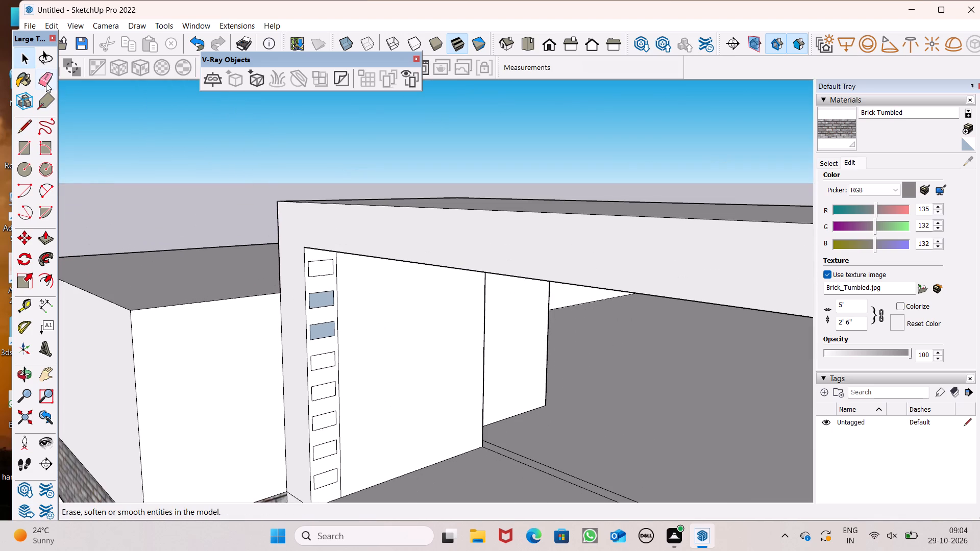
Erase all edges of the topmost slat outline on the side wall strip, keeping the strip's vertical border line.
click(46, 83)
middle_drag(371, 484, 353, 400)
scroll(315, 244, up, 2)
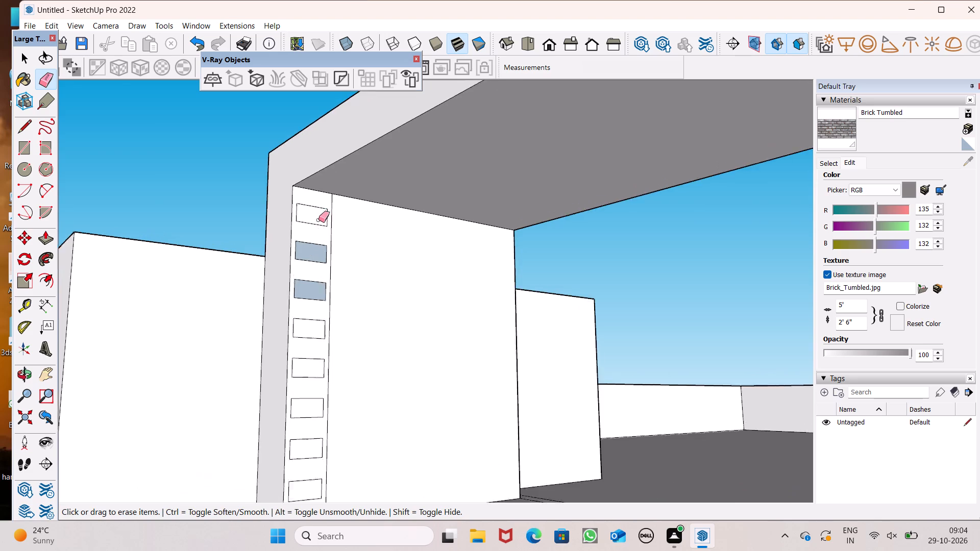
scroll(318, 220, up, 12)
drag(265, 259, 252, 306)
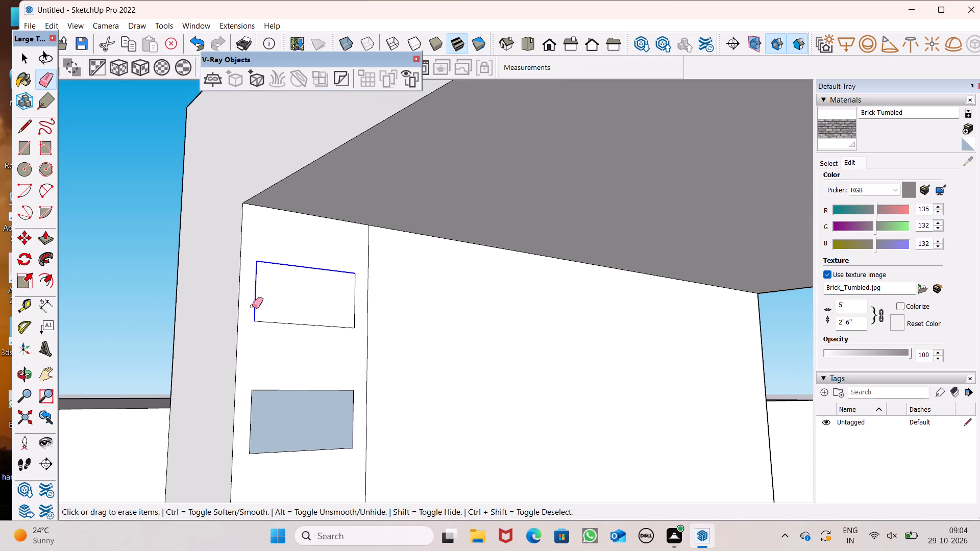
drag(252, 306, 356, 302)
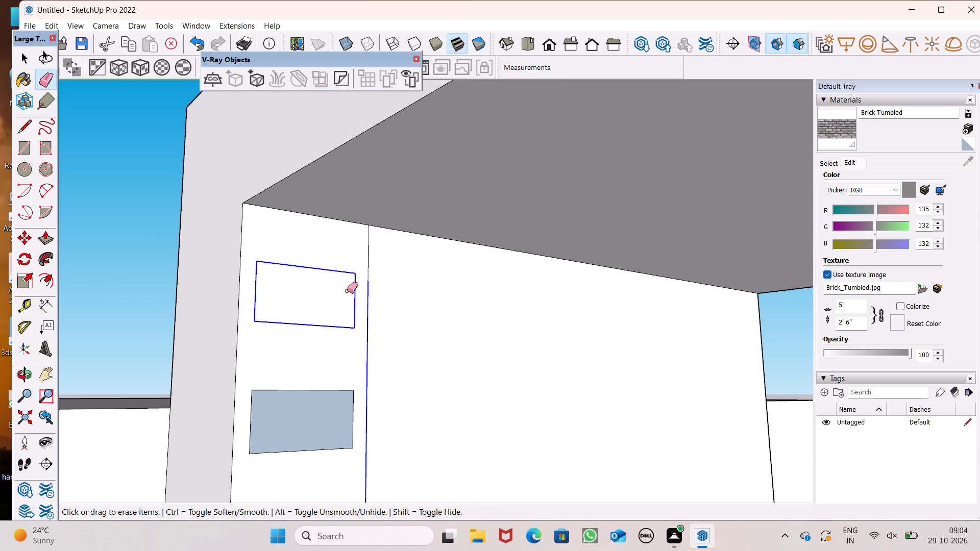
key(ctrl+z)
drag(353, 273, 320, 331)
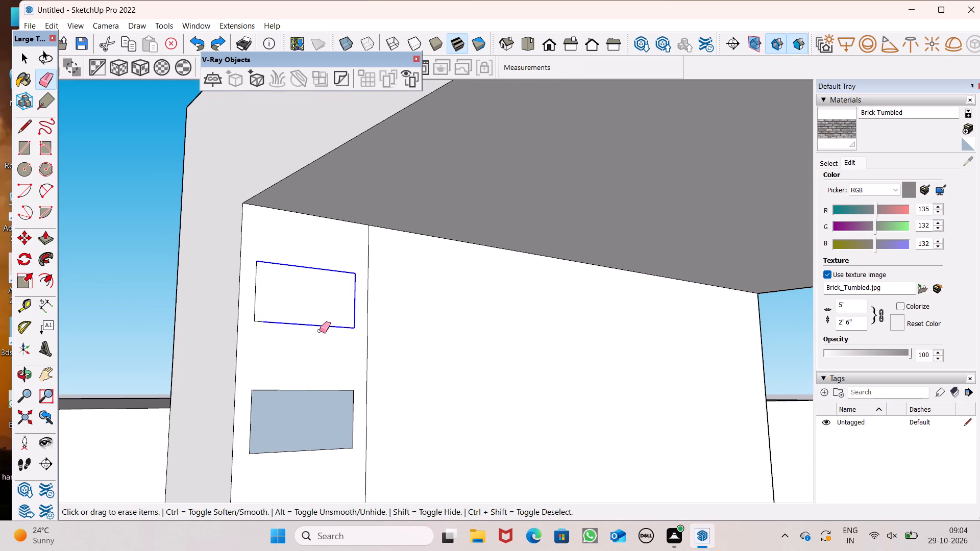
drag(320, 331, 260, 321)
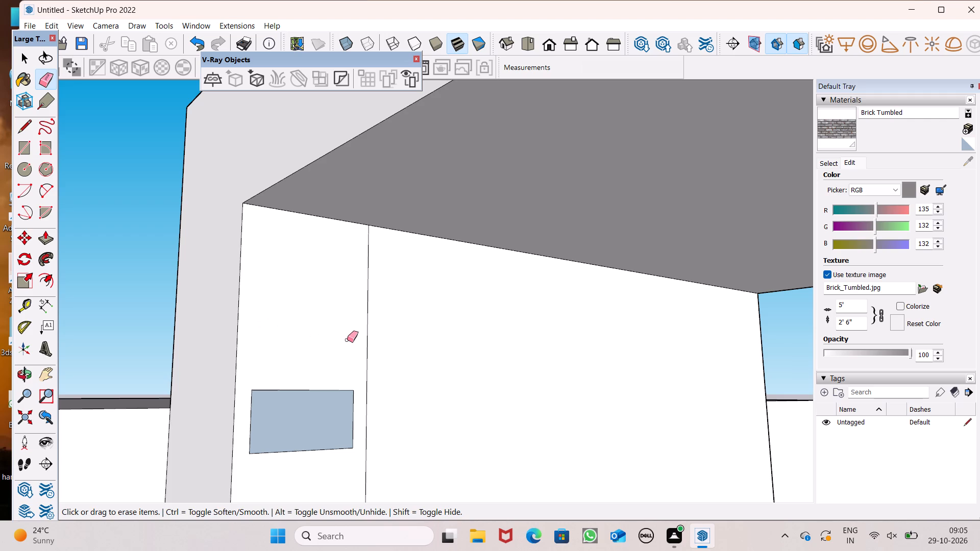
Erase the horizontal edges of the second and third slat outlines from the top, including their faces.
scroll(346, 274, down, 9)
scroll(372, 390, up, 4)
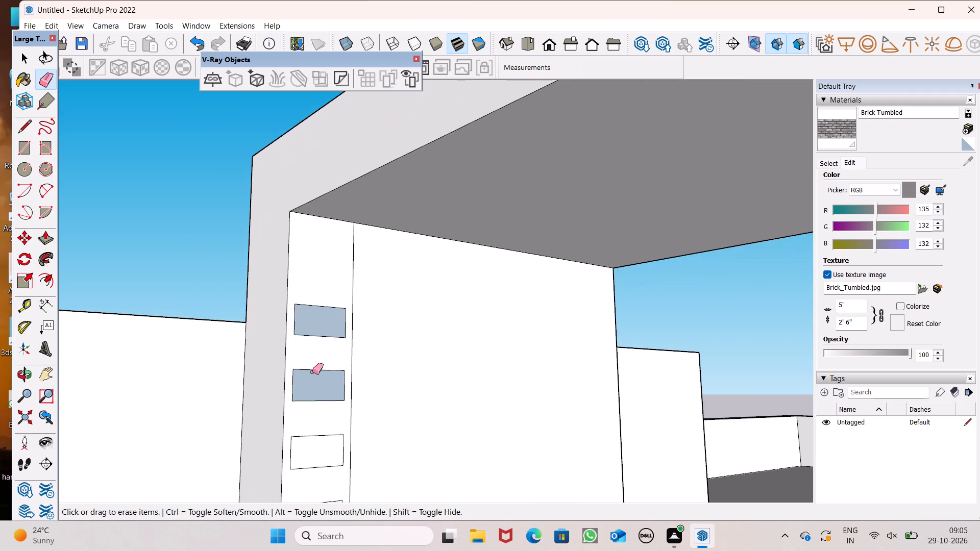
scroll(312, 372, up, 3)
drag(312, 258, 315, 431)
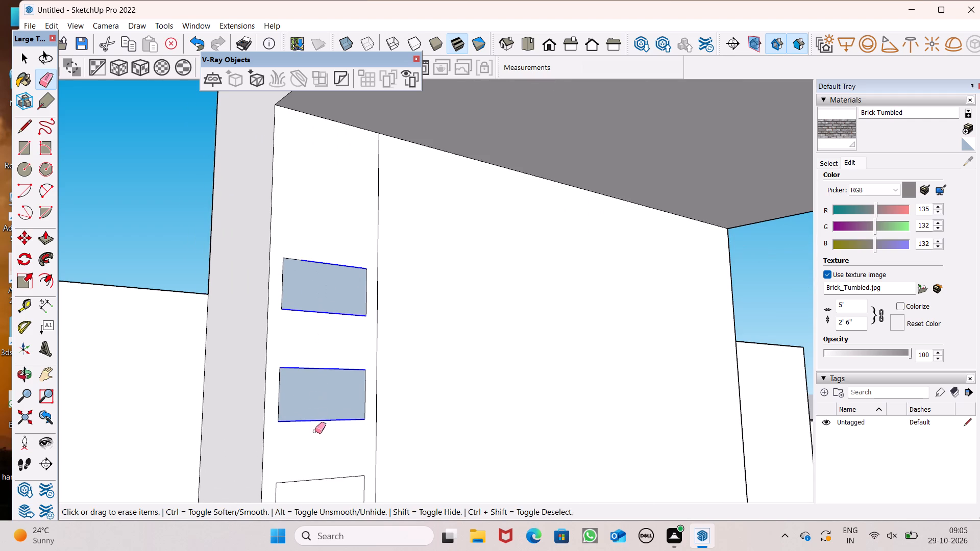
drag(315, 431, 295, 248)
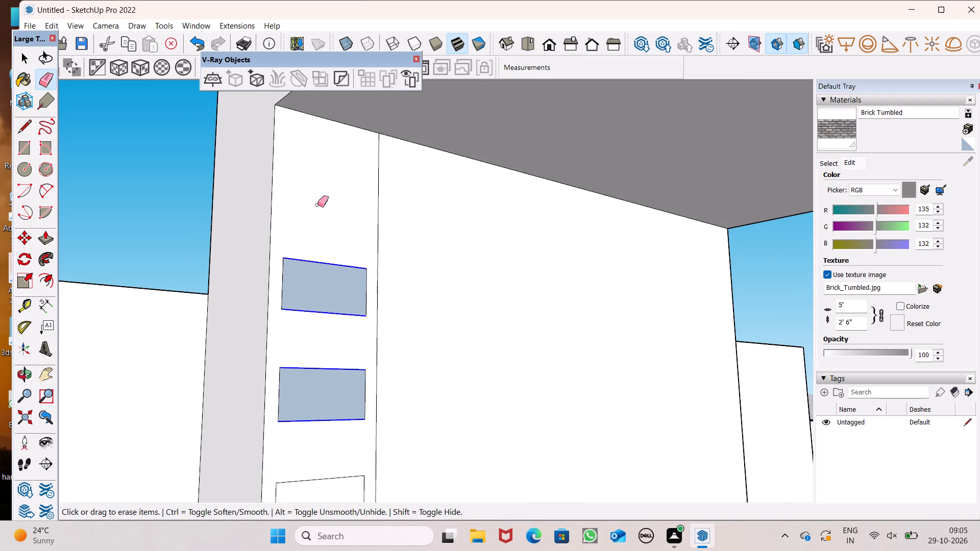
Erase the fourth slat outline from the top and the leftover vertical edges of the second and third outlines.
scroll(317, 205, down, 7)
scroll(339, 428, up, 7)
drag(297, 305, 301, 382)
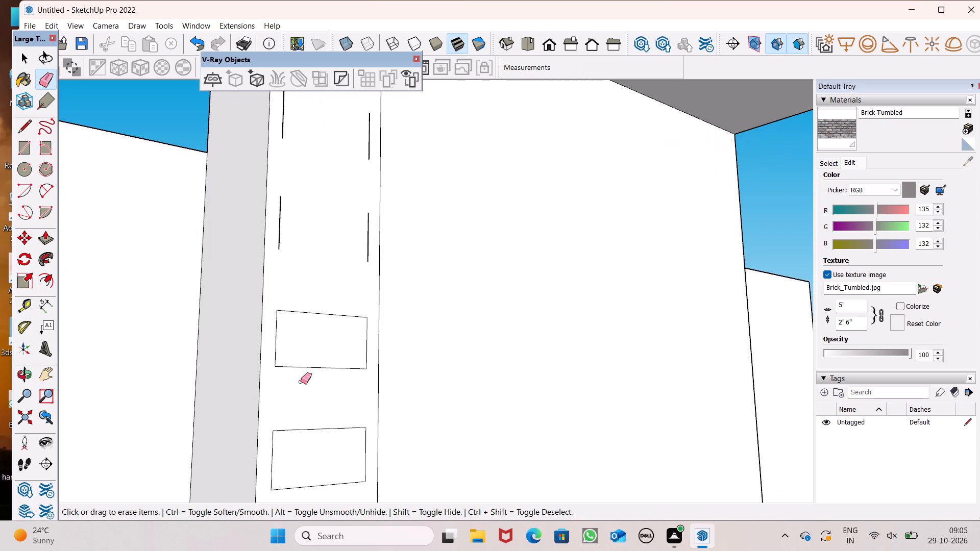
drag(301, 382, 309, 271)
drag(289, 306, 269, 334)
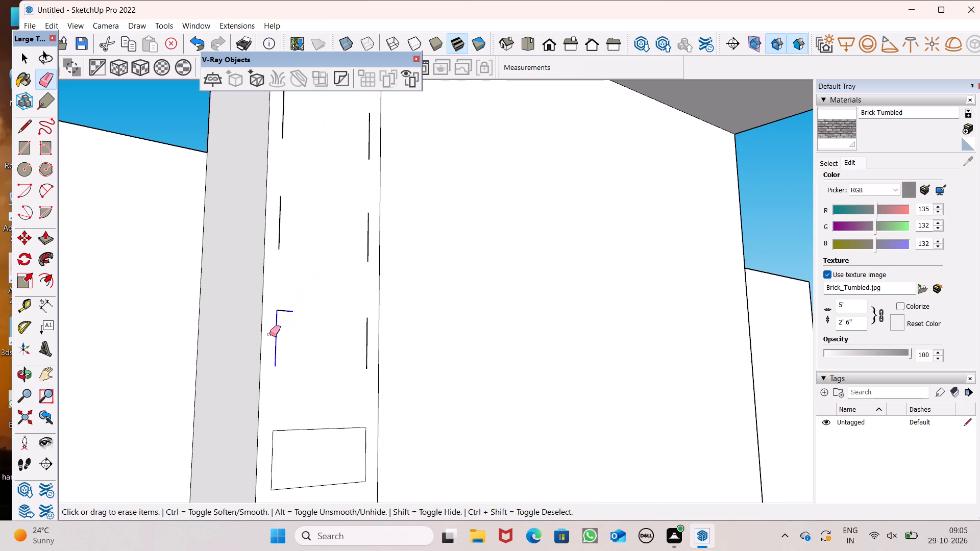
drag(269, 334, 329, 336)
drag(366, 348, 368, 310)
drag(368, 310, 333, 256)
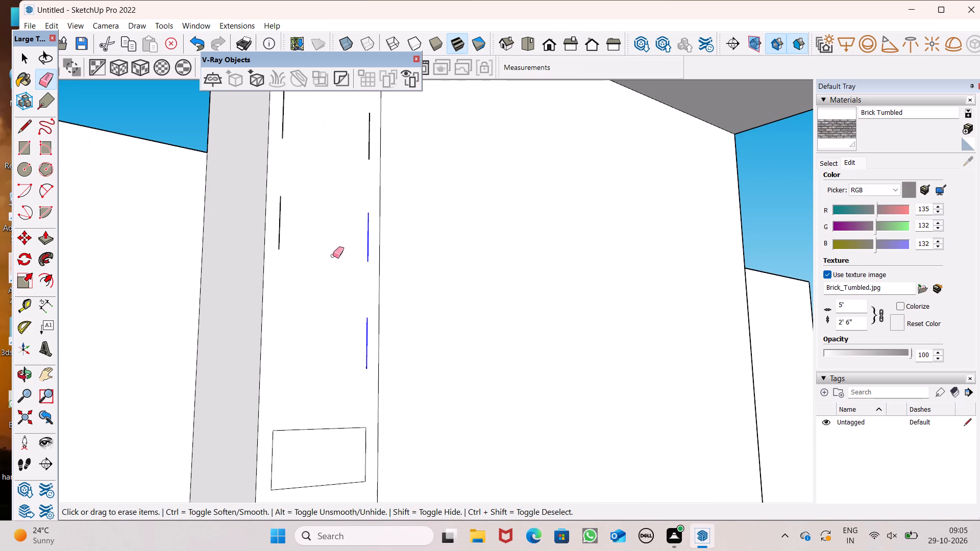
drag(333, 256, 311, 163)
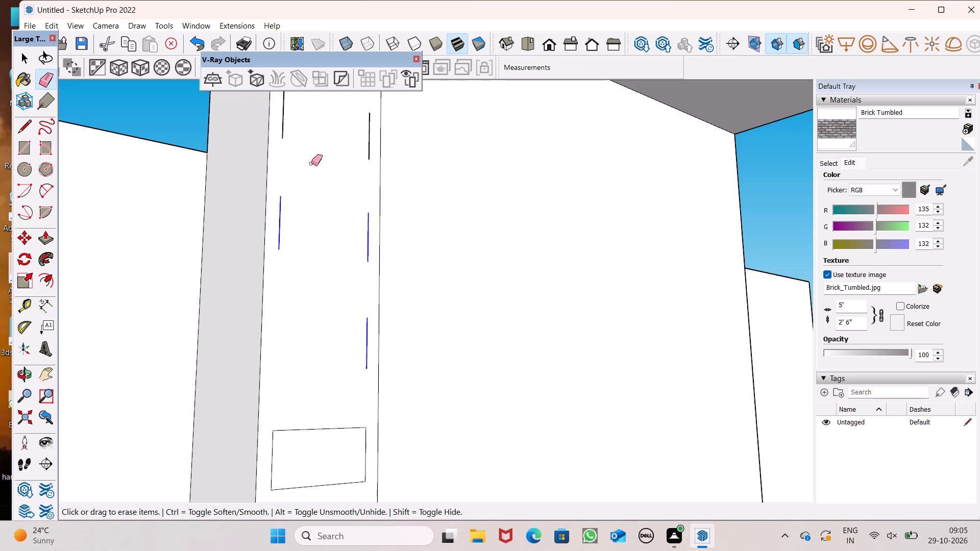
scroll(310, 206, down, 5)
scroll(315, 122, up, 7)
drag(275, 205, 280, 191)
drag(386, 218, 379, 219)
Erase all edges of the fifth and sixth slat outlines from the top on the side wall strip.
scroll(308, 191, down, 6)
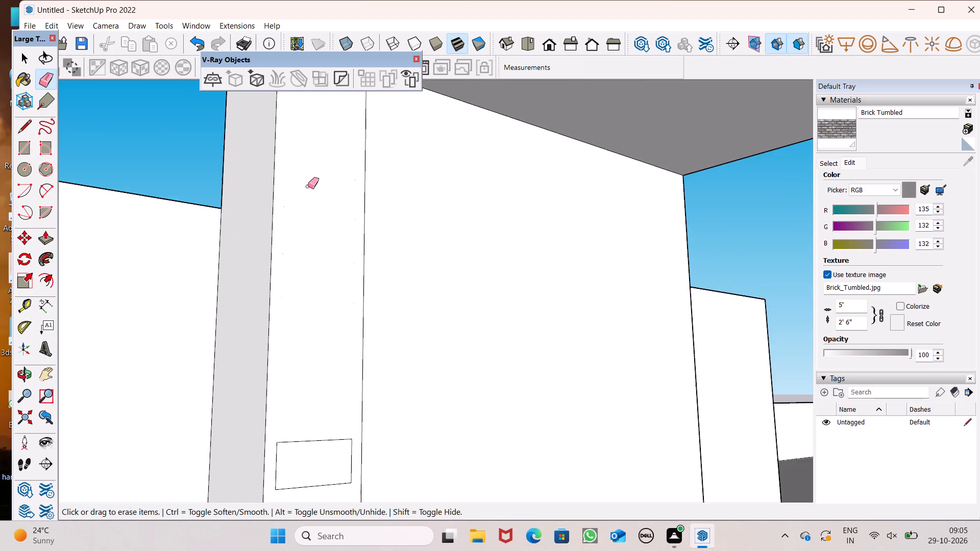
scroll(318, 165, down, 7)
scroll(295, 250, down, 7)
scroll(305, 366, up, 7)
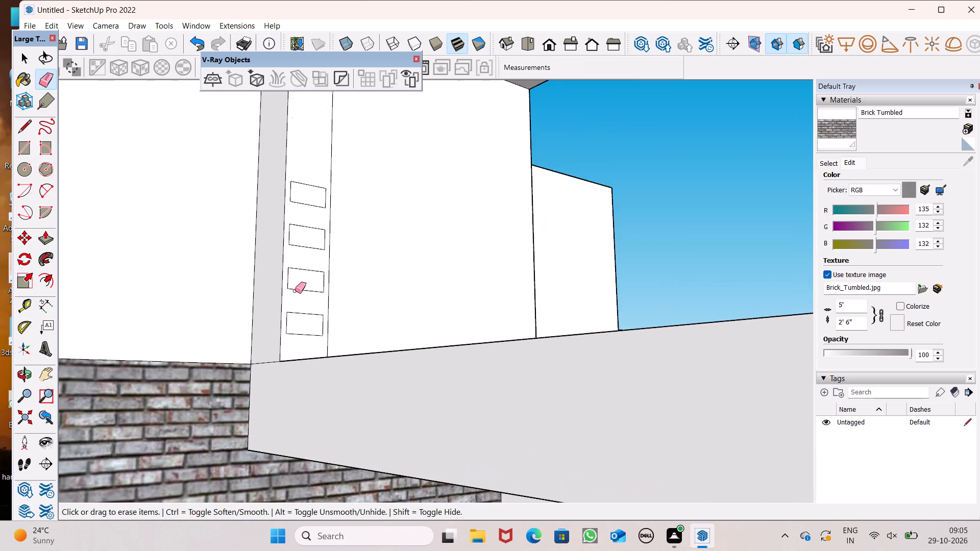
scroll(295, 291, up, 8)
scroll(320, 339, down, 6)
scroll(316, 184, up, 9)
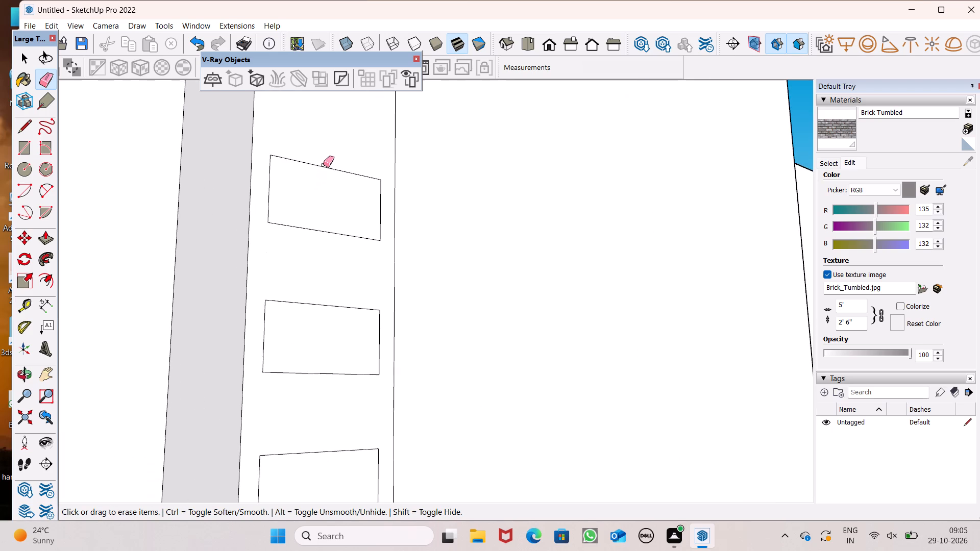
drag(322, 159, 327, 346)
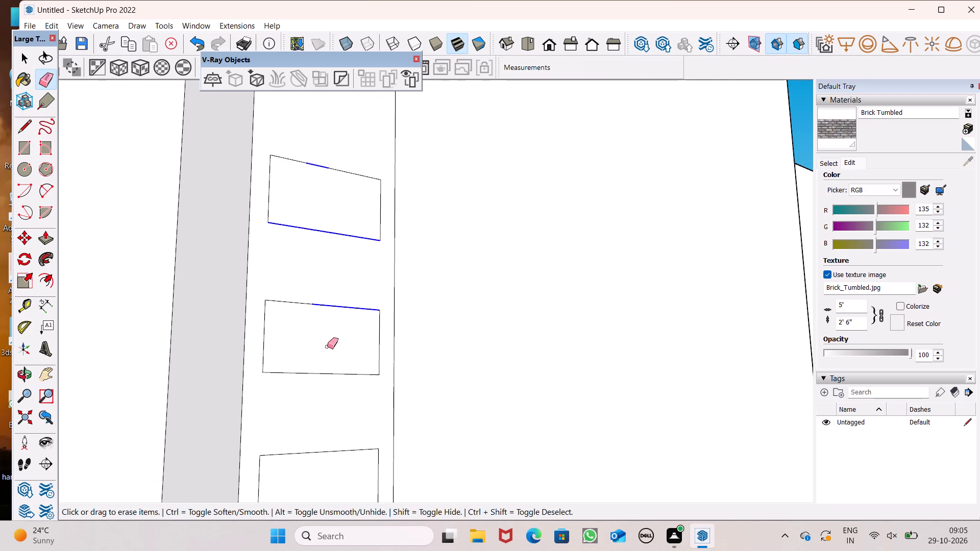
drag(327, 346, 298, 158)
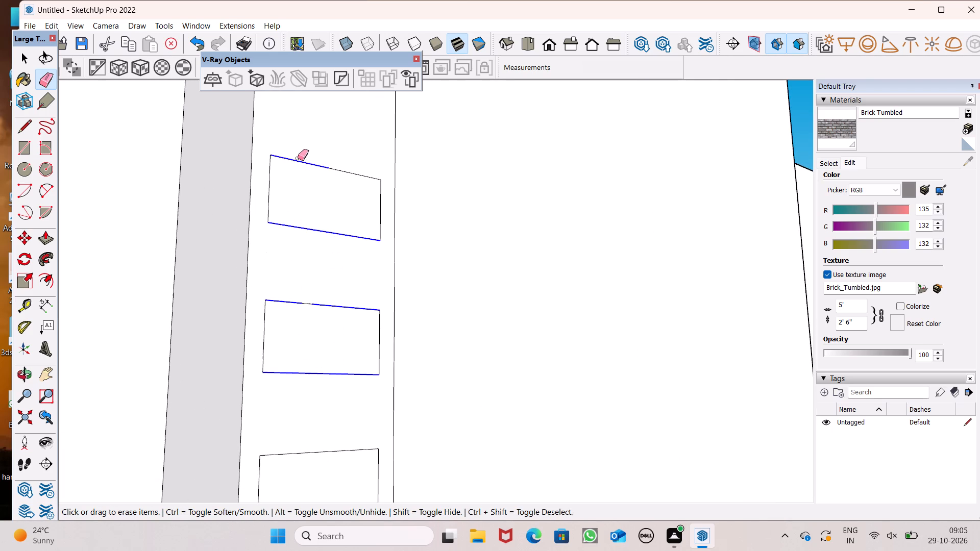
drag(298, 158, 302, 294)
drag(302, 294, 315, 399)
drag(265, 199, 273, 205)
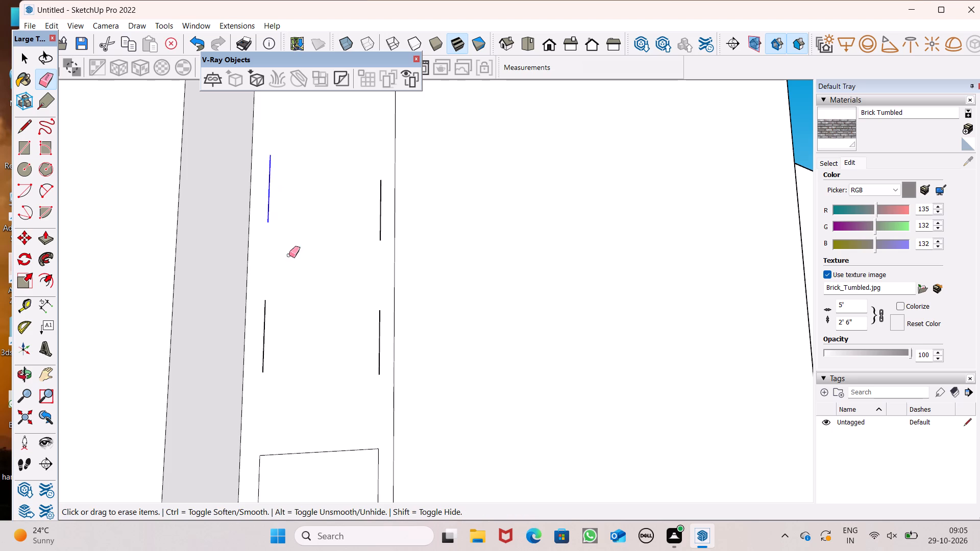
drag(276, 312, 269, 325)
drag(374, 209, 380, 203)
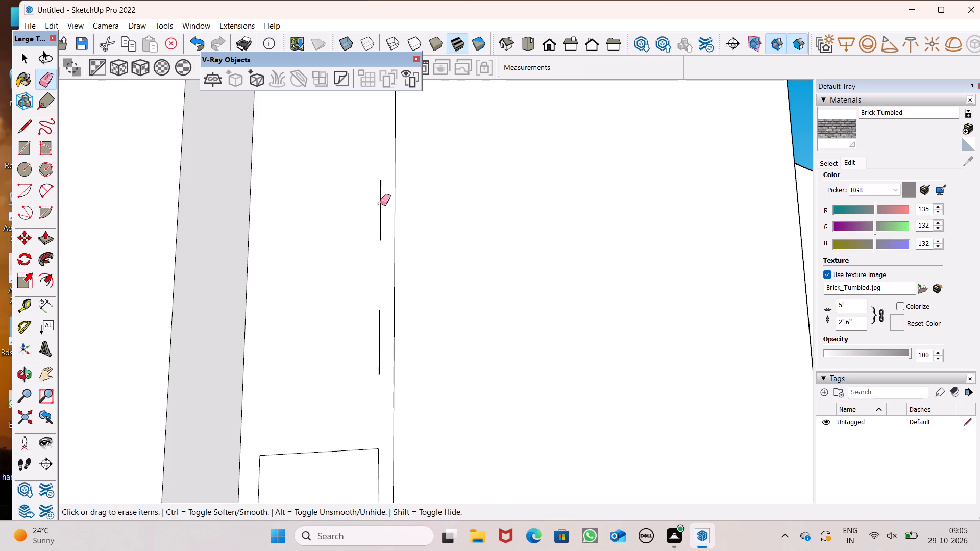
drag(380, 203, 383, 198)
drag(375, 314, 381, 308)
Erase the two lowest slat outlines on the side wall strip.
scroll(329, 191, down, 12)
scroll(336, 329, up, 7)
scroll(305, 279, up, 7)
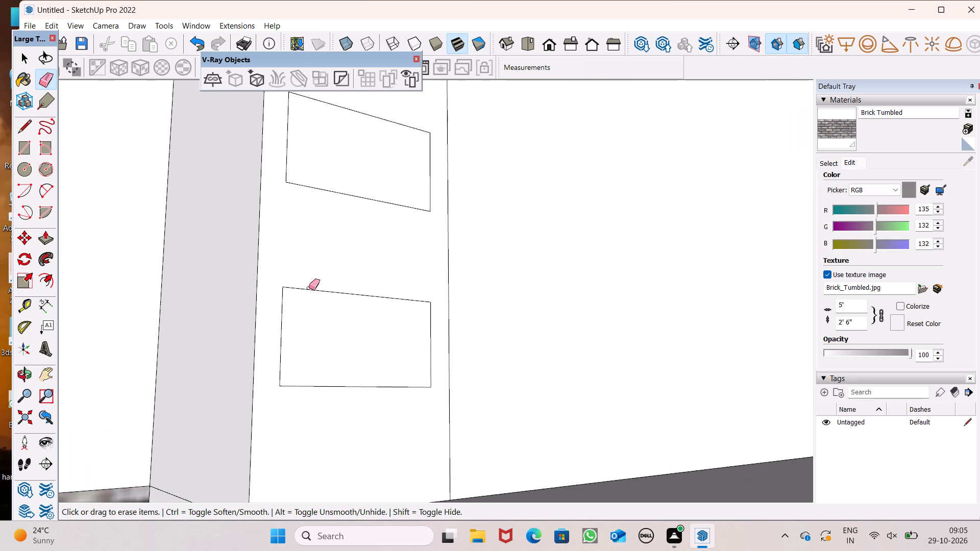
drag(286, 290, 322, 380)
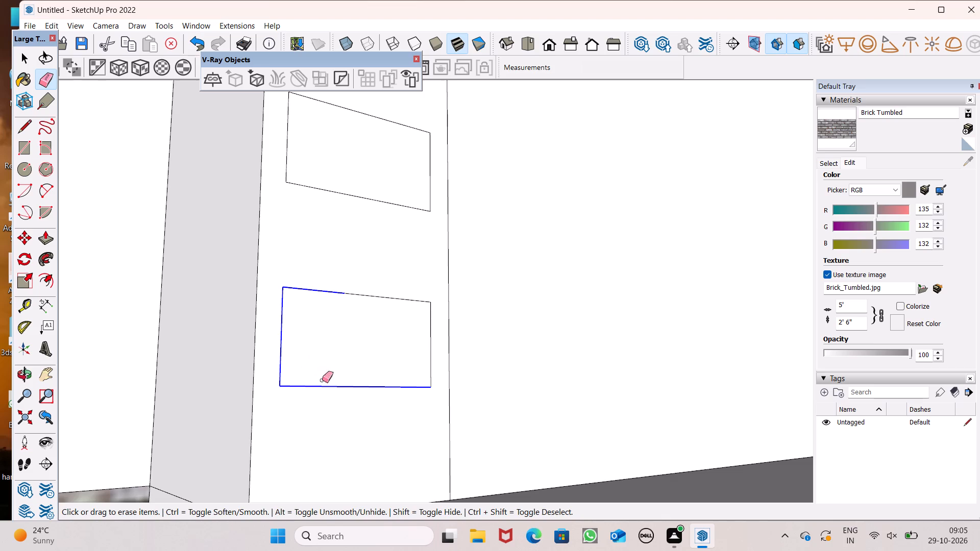
drag(322, 380, 387, 289)
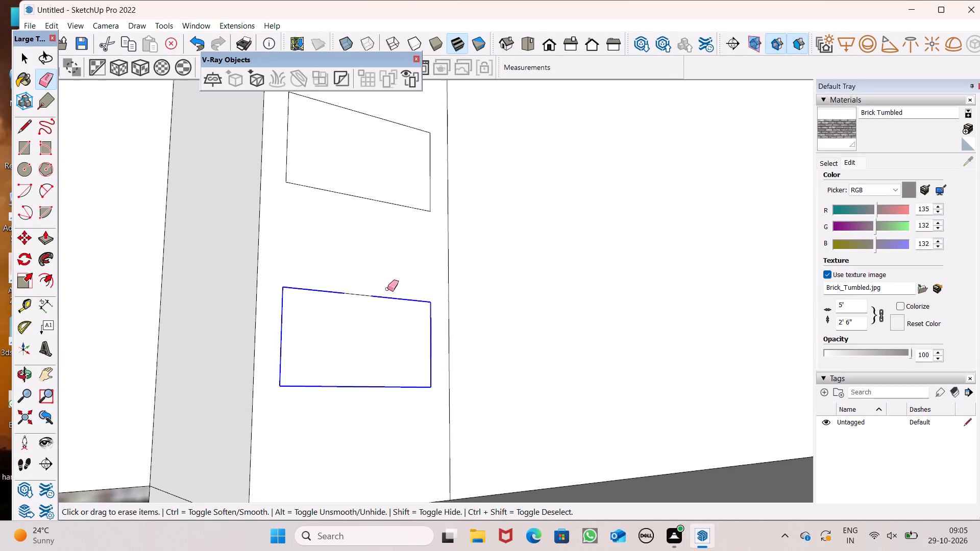
drag(387, 289, 301, 183)
drag(301, 183, 412, 124)
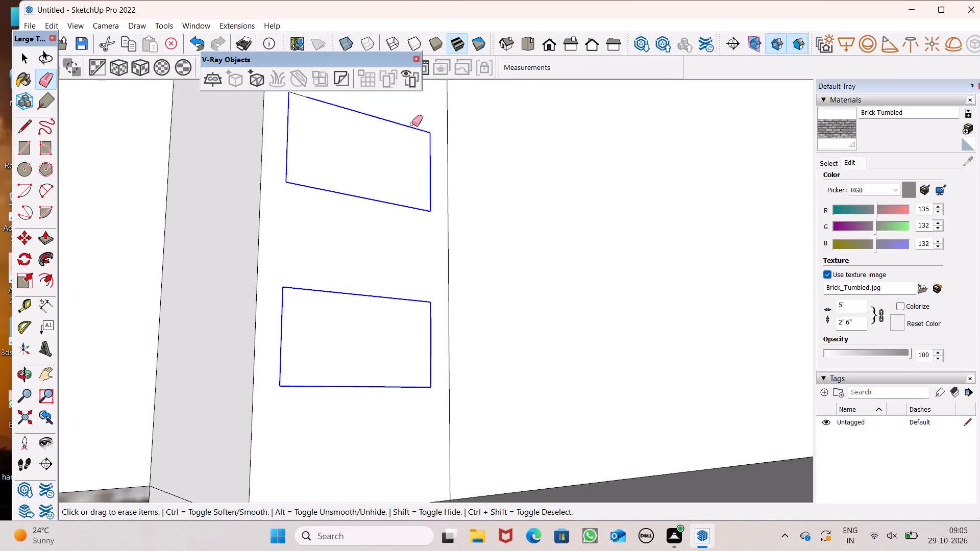
drag(412, 124, 304, 106)
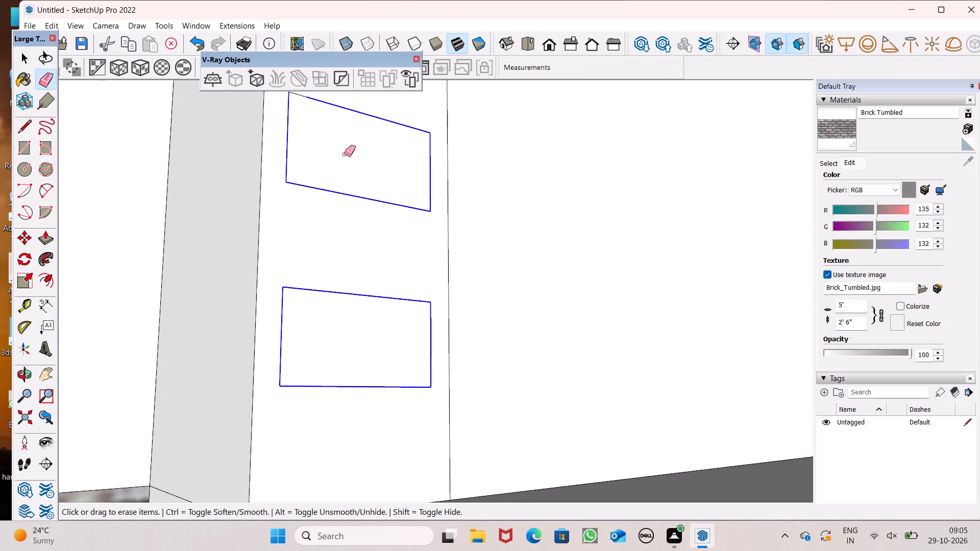
scroll(352, 261, down, 5)
scroll(337, 174, up, 5)
click(308, 150)
Erase the short leftover edge segment remaining from the slat outlines on the side wall strip.
scroll(328, 210, down, 13)
scroll(322, 198, up, 15)
scroll(356, 148, up, 6)
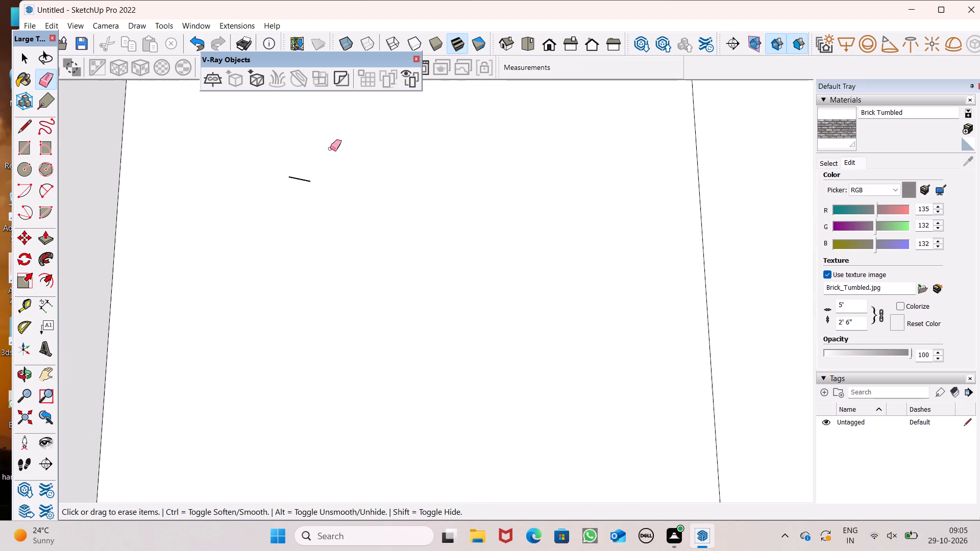
click(299, 177)
Measure the height of the side wall strip's outer vertical edge with a linear dimension, and undo the dimension.
scroll(517, 282, down, 7)
scroll(543, 279, down, 14)
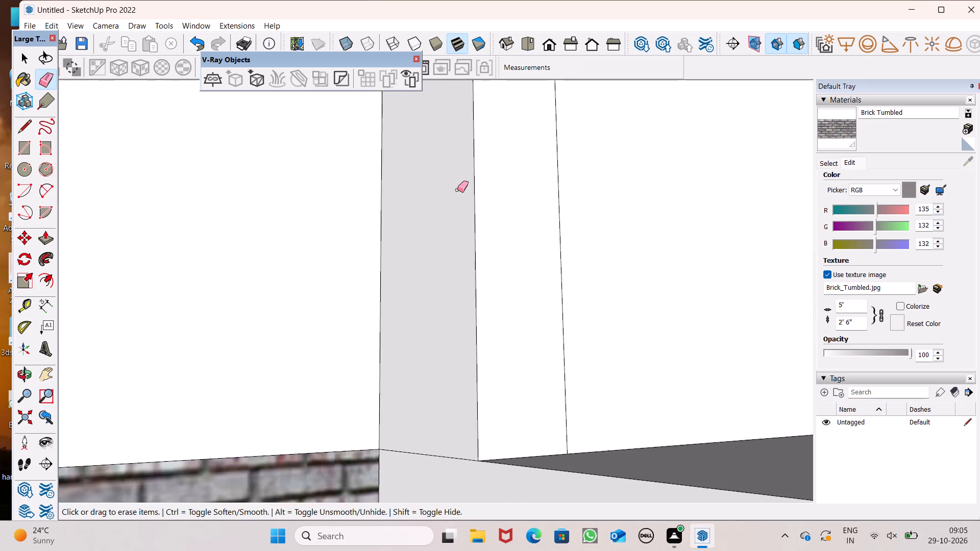
scroll(457, 190, down, 5)
middle_drag(496, 226, 454, 285)
scroll(459, 305, down, 11)
middle_drag(465, 311, 414, 310)
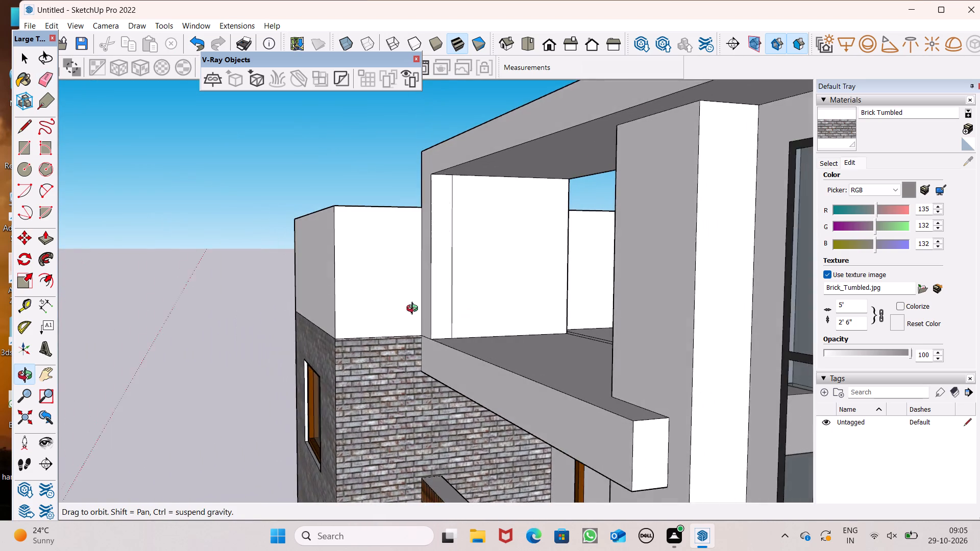
middle_drag(414, 310, 442, 324)
scroll(472, 281, up, 6)
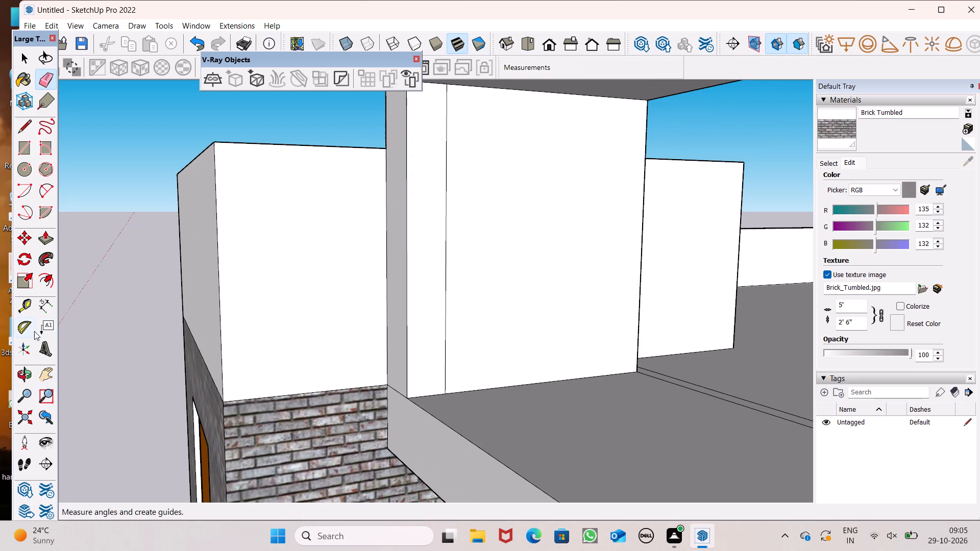
click(40, 305)
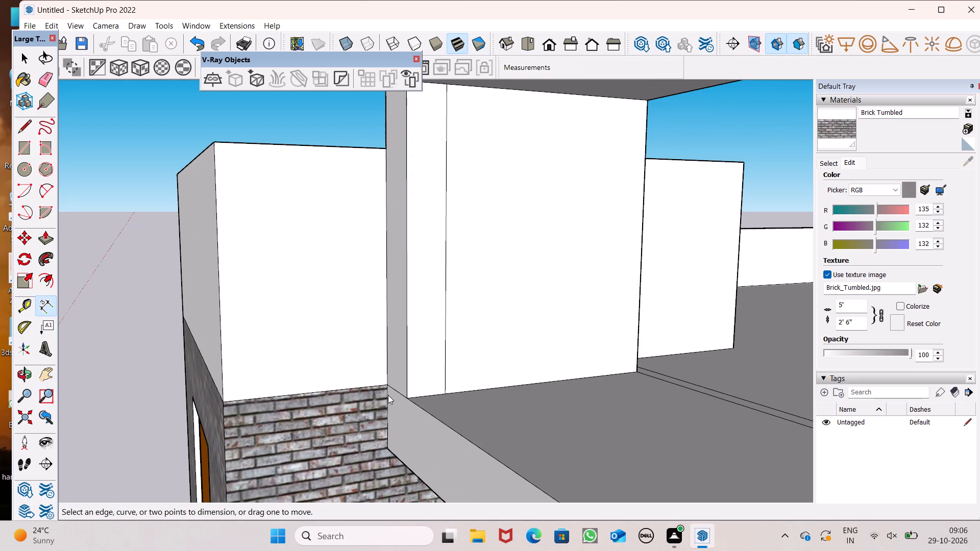
click(406, 399)
scroll(405, 229, down, 4)
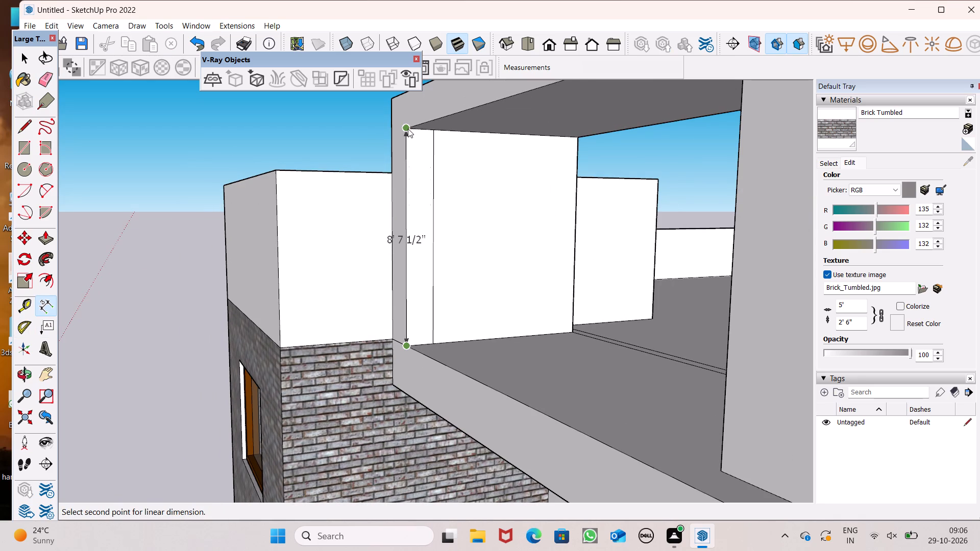
click(408, 127)
click(420, 131)
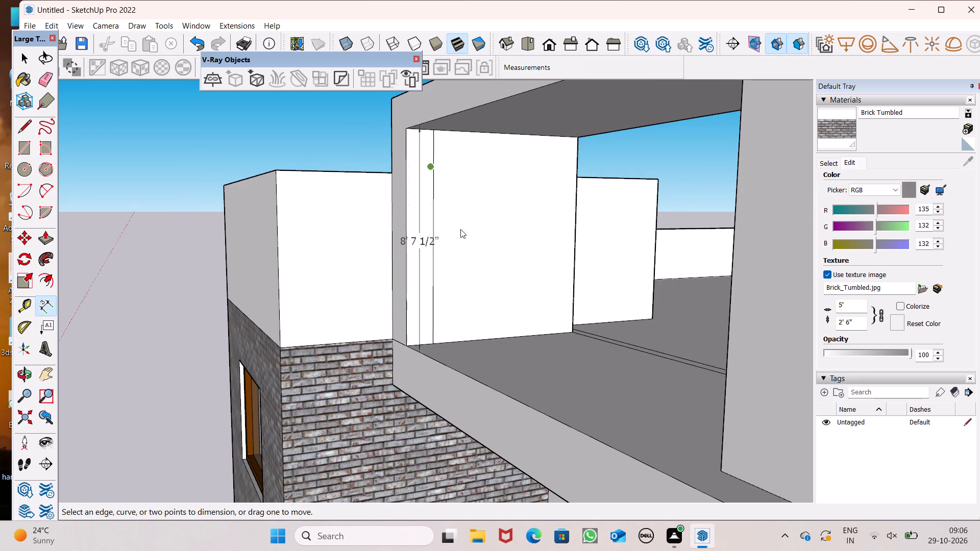
scroll(438, 266, up, 2)
key(ctrl+z)
key(space)
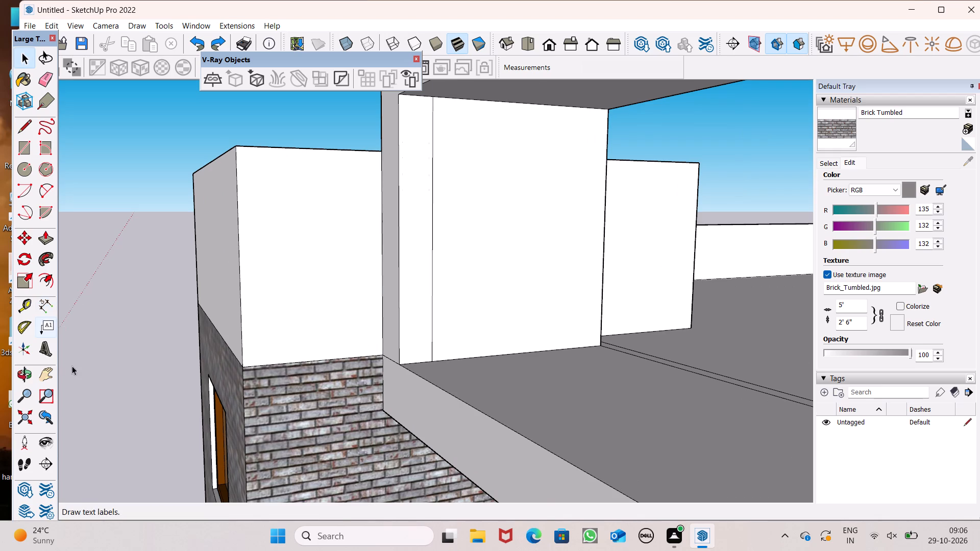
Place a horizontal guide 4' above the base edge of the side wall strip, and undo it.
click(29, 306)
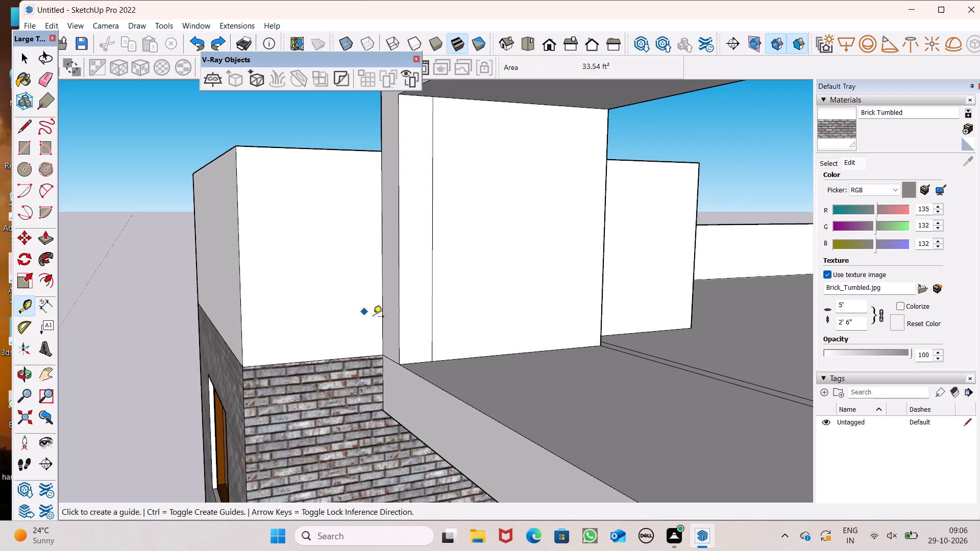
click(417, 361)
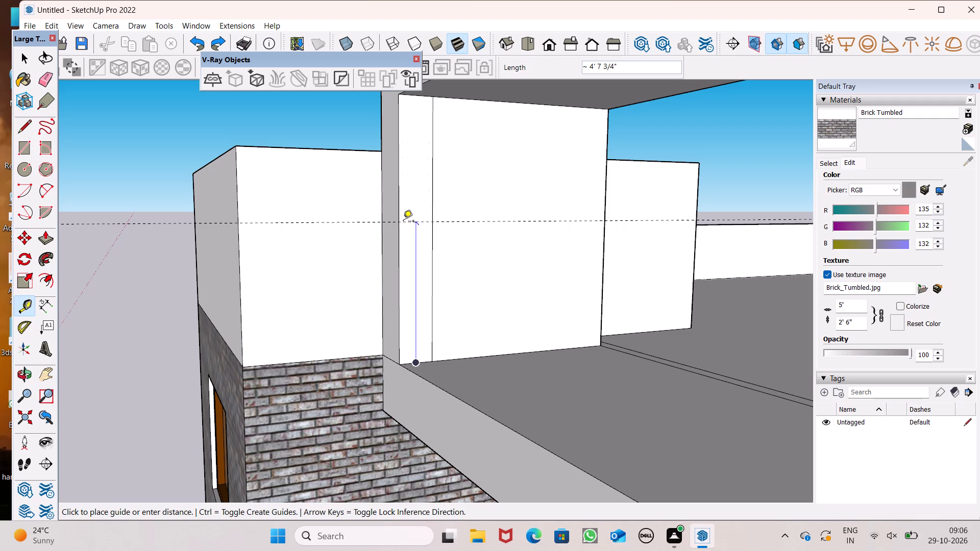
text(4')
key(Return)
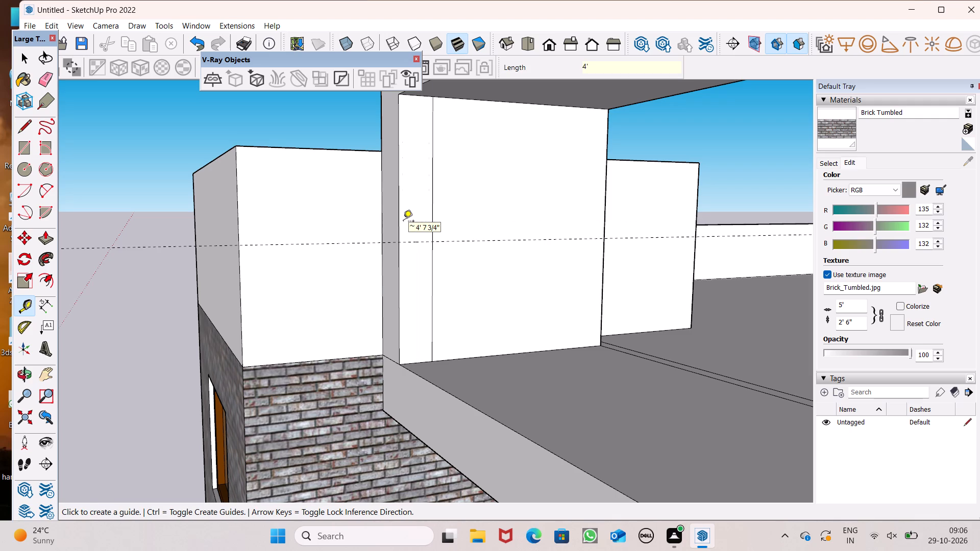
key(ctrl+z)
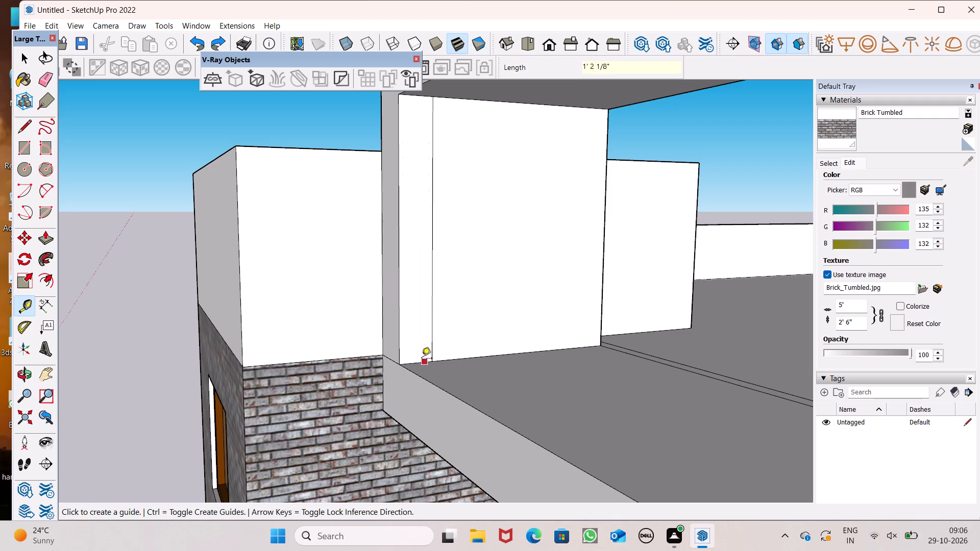
Place a horizontal guide 5' above the base edge of the side wall strip.
click(418, 361)
text(5')
key(Return)
key(space)
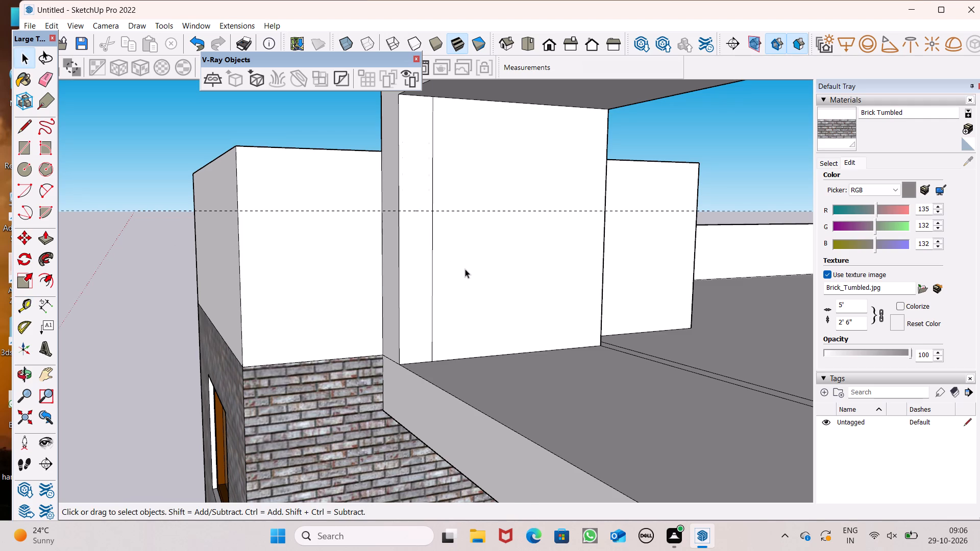
Draw a horizontal line along the guide across the full width of the side wall strip.
scroll(465, 269, down, 1)
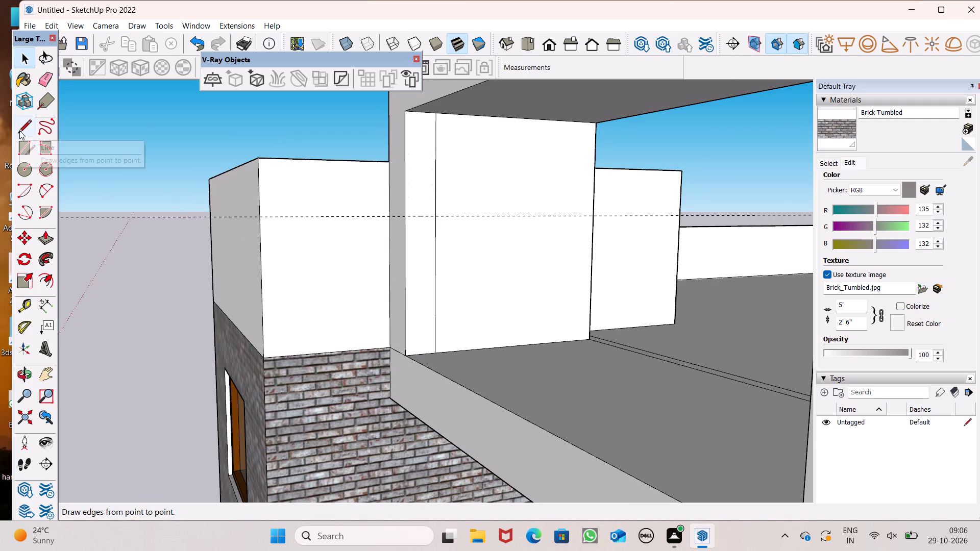
click(19, 131)
scroll(452, 262, up, 3)
scroll(423, 217, up, 6)
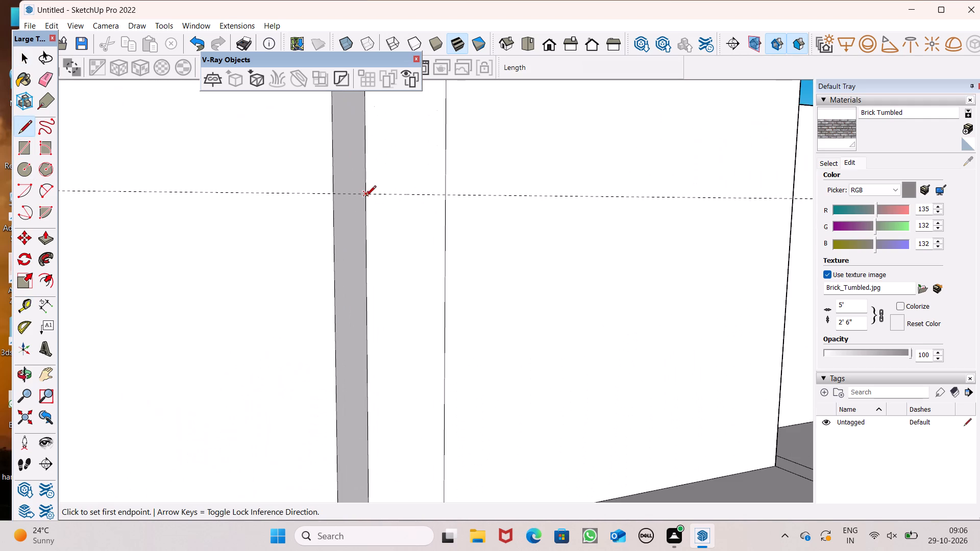
click(365, 196)
click(448, 198)
scroll(427, 197, down, 5)
key(space)
scroll(440, 220, down, 5)
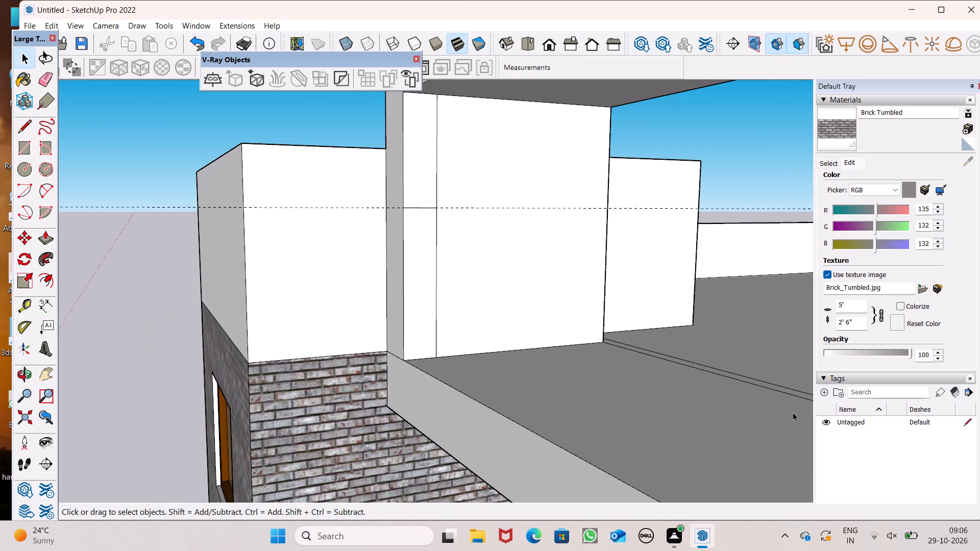
Erase the horizontal guide crossing the side wall strip.
click(39, 79)
drag(124, 195, 124, 200)
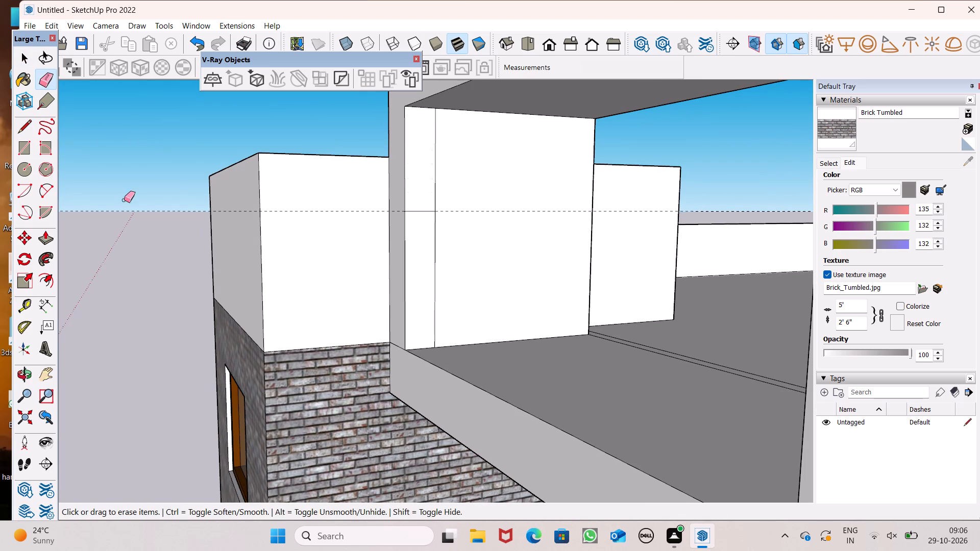
drag(124, 200, 122, 211)
key(space)
Draw a rectangle about 8 5/16" wide and 4 7/8" high near the base of the side wall strip.
middle_drag(379, 244, 321, 266)
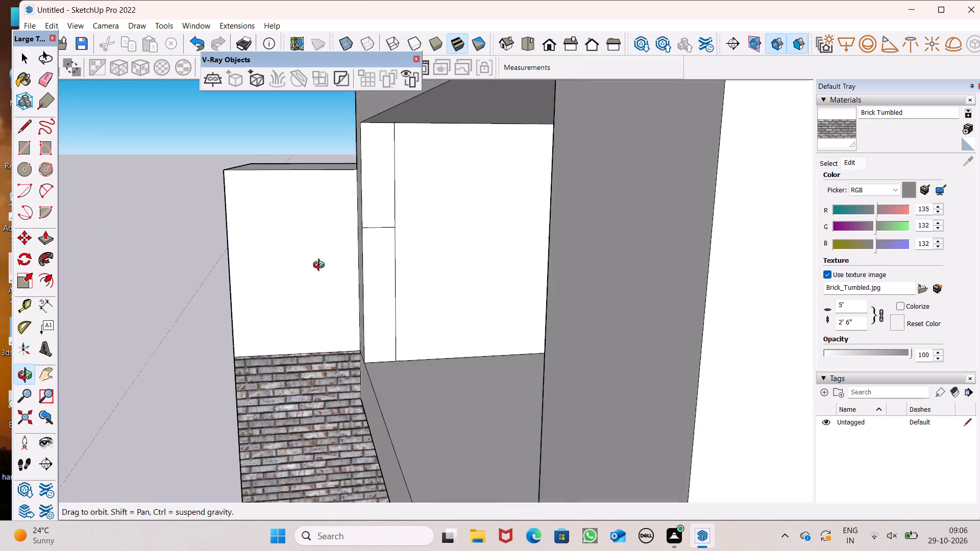
middle_drag(321, 266, 332, 247)
scroll(380, 310, up, 5)
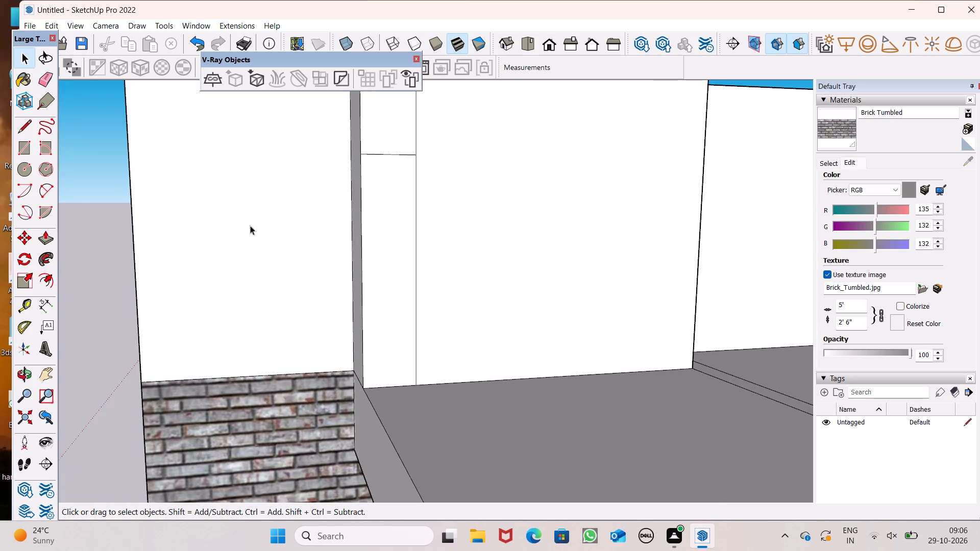
click(30, 144)
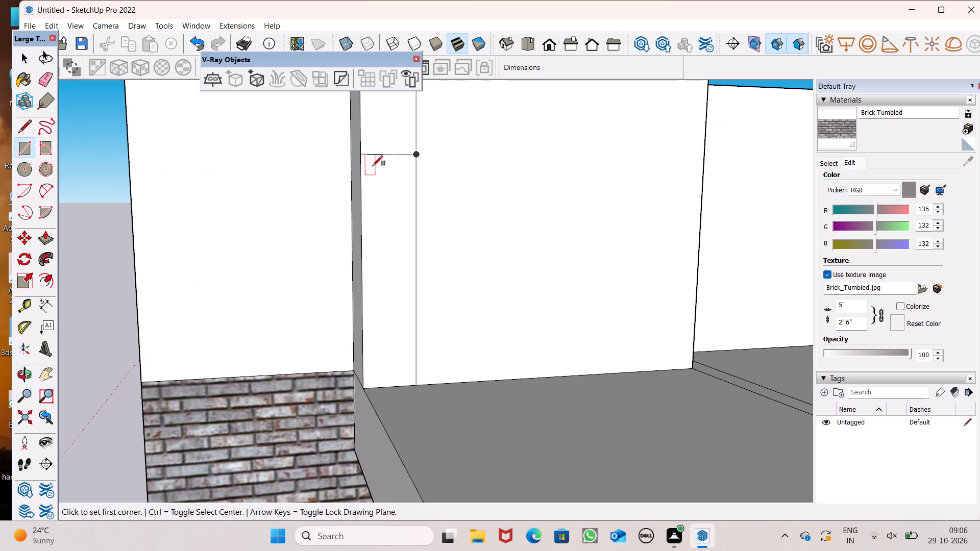
scroll(373, 167, up, 5)
middle_drag(426, 196, 391, 197)
scroll(425, 176, down, 8)
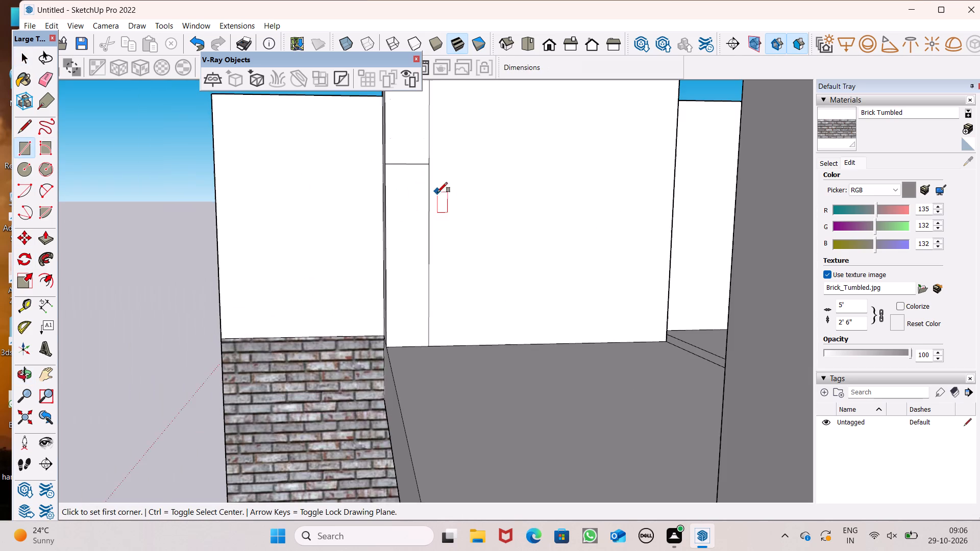
middle_drag(432, 248, 476, 242)
scroll(447, 324, up, 4)
scroll(446, 339, down, 2)
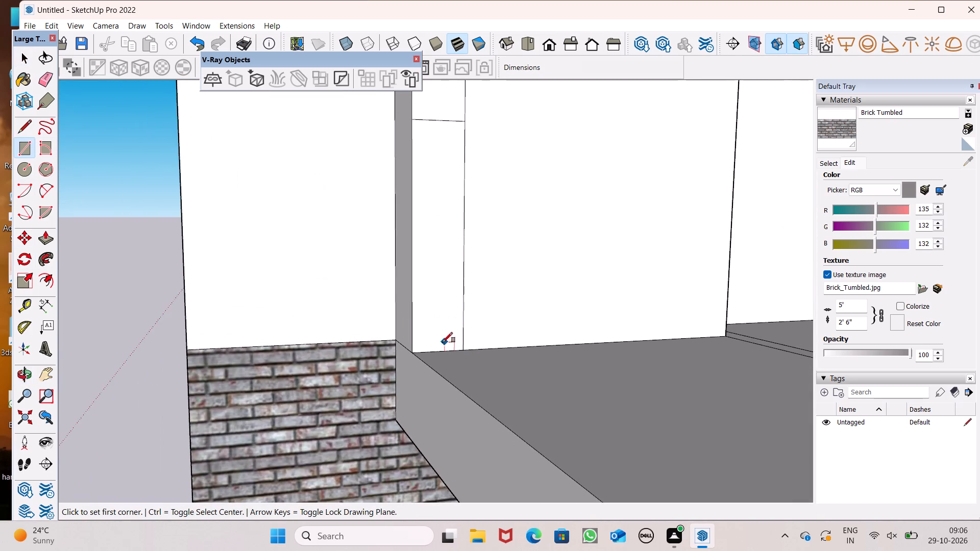
middle_drag(448, 339, 446, 330)
scroll(421, 362, down, 5)
scroll(425, 253, up, 4)
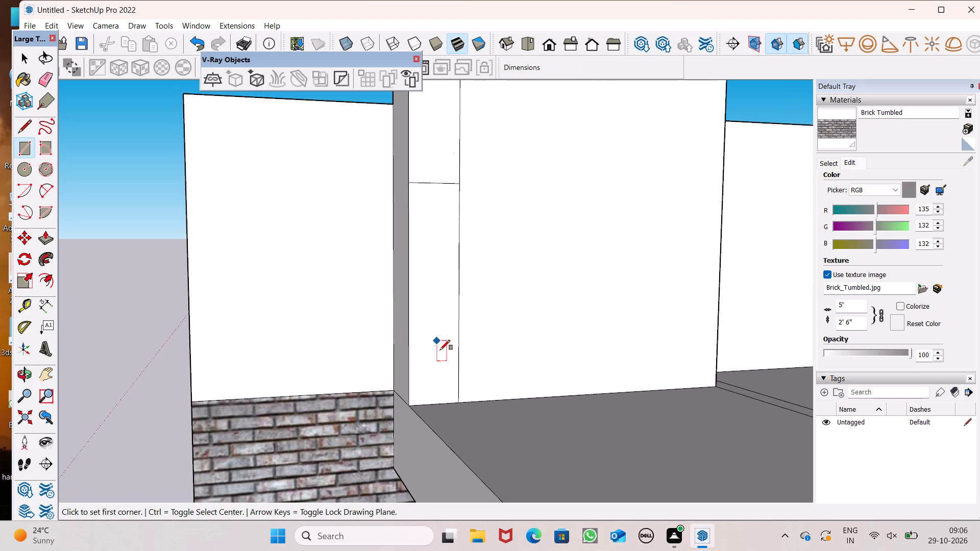
middle_drag(443, 376, 429, 357)
scroll(443, 375, up, 3)
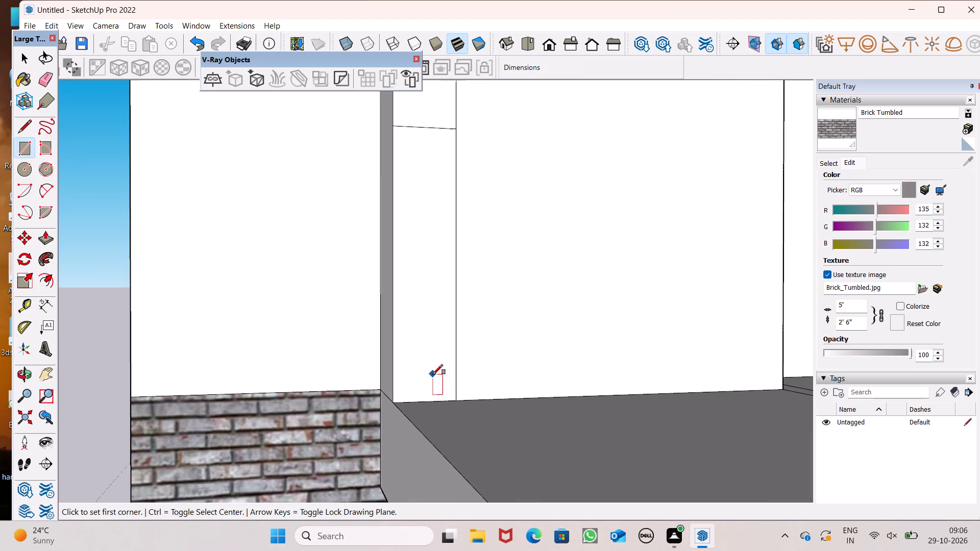
scroll(423, 402, down, 2)
middle_drag(431, 397, 434, 379)
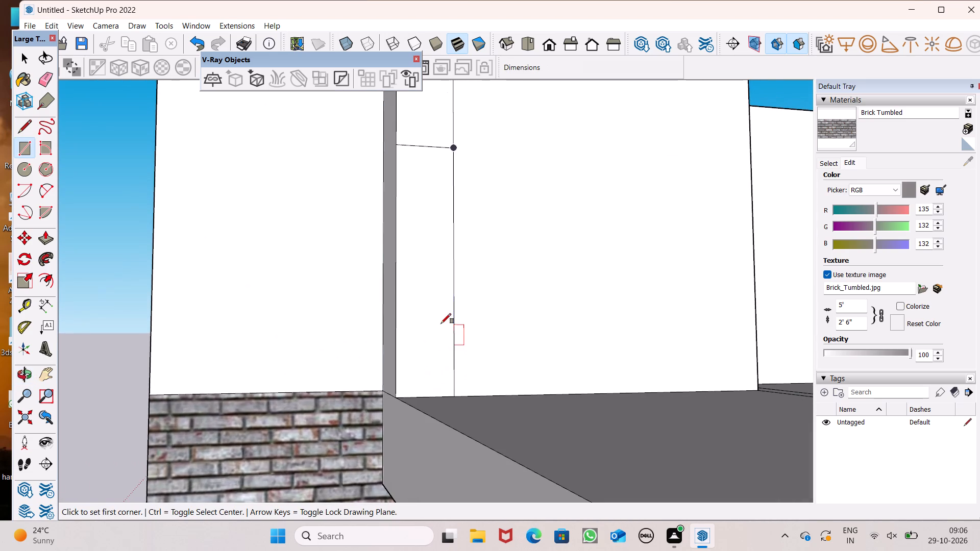
scroll(441, 323, up, 1)
scroll(440, 337, down, 2)
middle_drag(442, 379, 439, 432)
middle_drag(439, 444, 444, 448)
scroll(454, 416, up, 1)
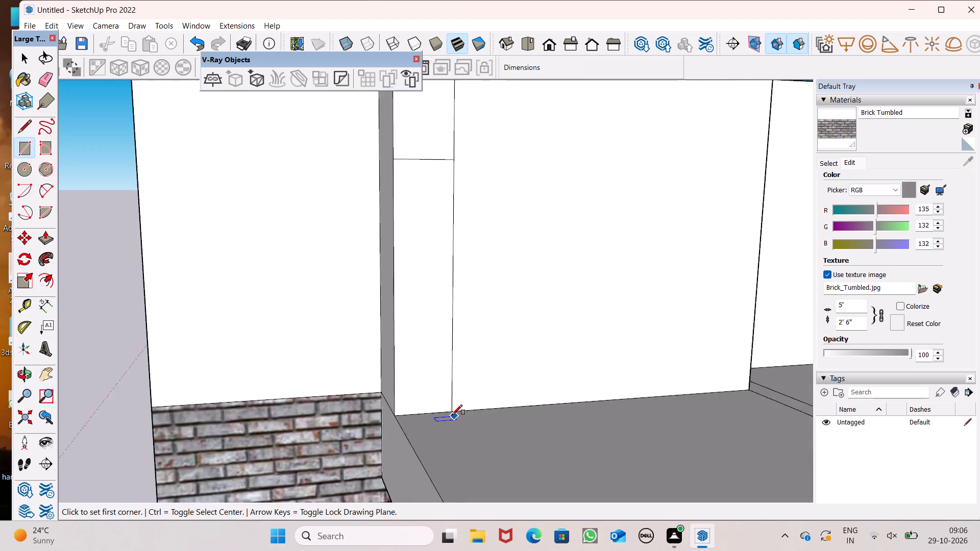
scroll(452, 415, up, 5)
scroll(432, 436, down, 5)
middle_drag(443, 429, 432, 434)
scroll(397, 407, up, 4)
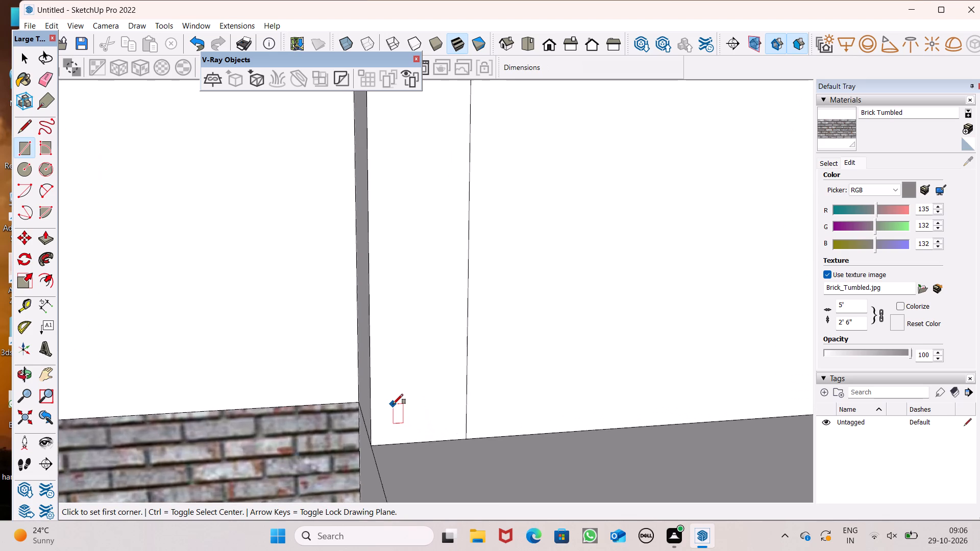
scroll(393, 404, down, 1)
scroll(416, 420, up, 6)
scroll(393, 350, down, 2)
middle_drag(443, 383, 438, 385)
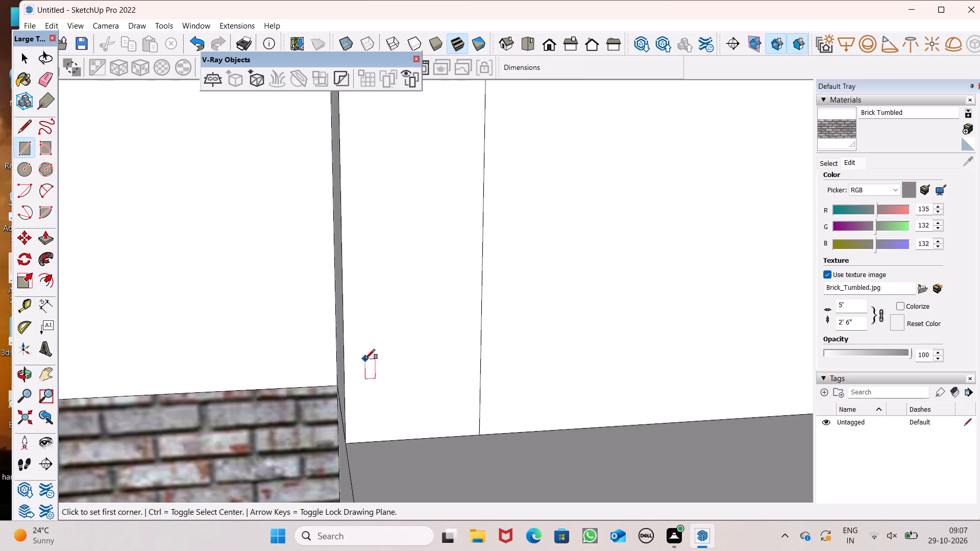
click(373, 358)
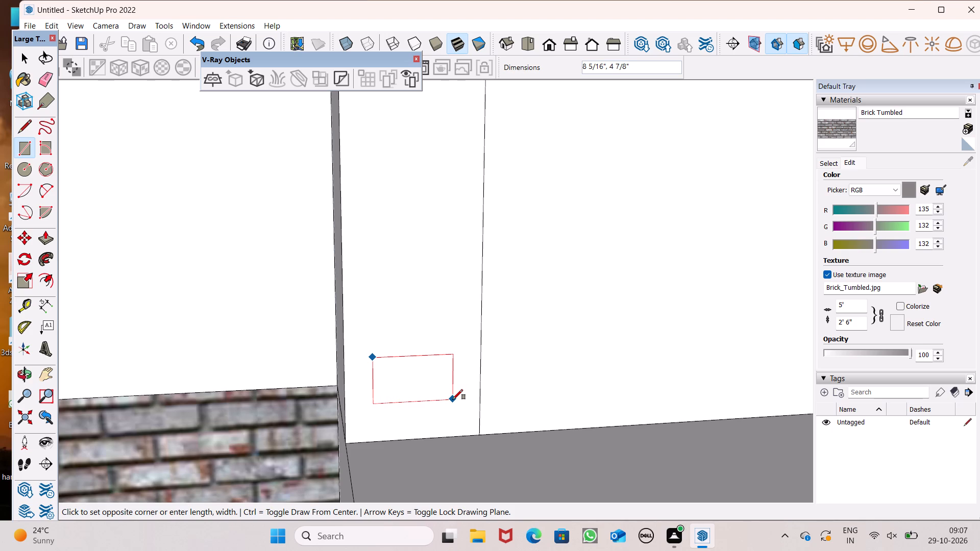
click(453, 399)
key(space)
Copy the small rectangle straight up the strip five times at a spacing of about 8 1/2".
double_click(387, 382)
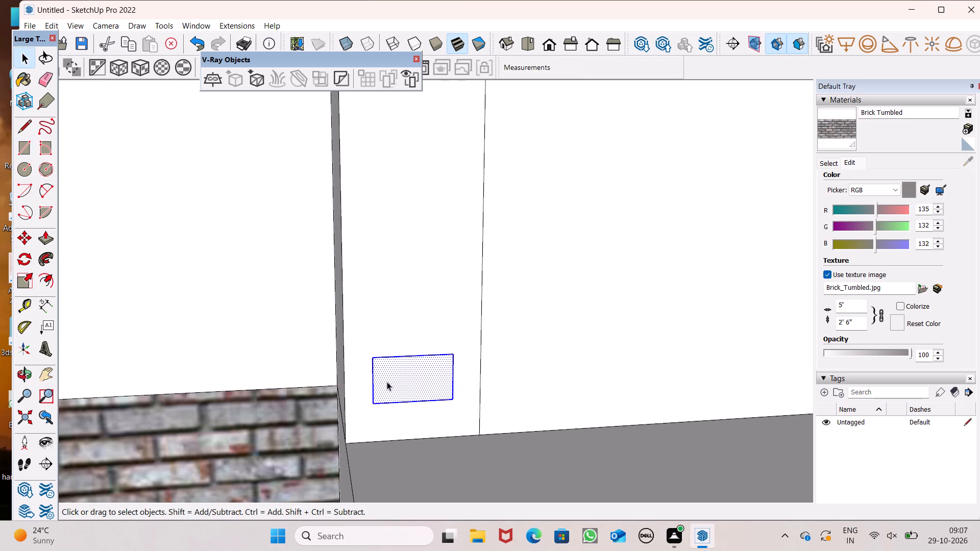
key(m)
key(Return)
scroll(451, 411, down, 7)
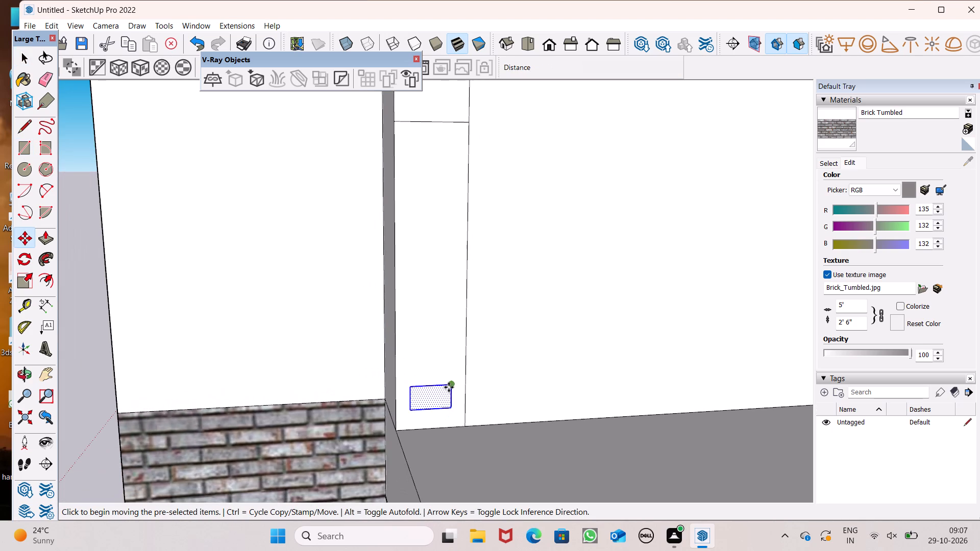
drag(451, 386, 444, 335)
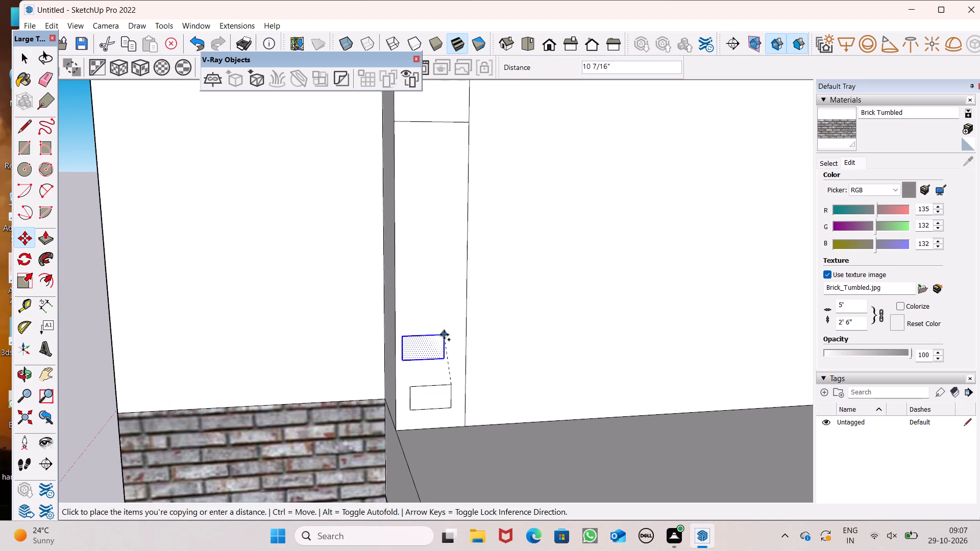
drag(444, 335, 451, 343)
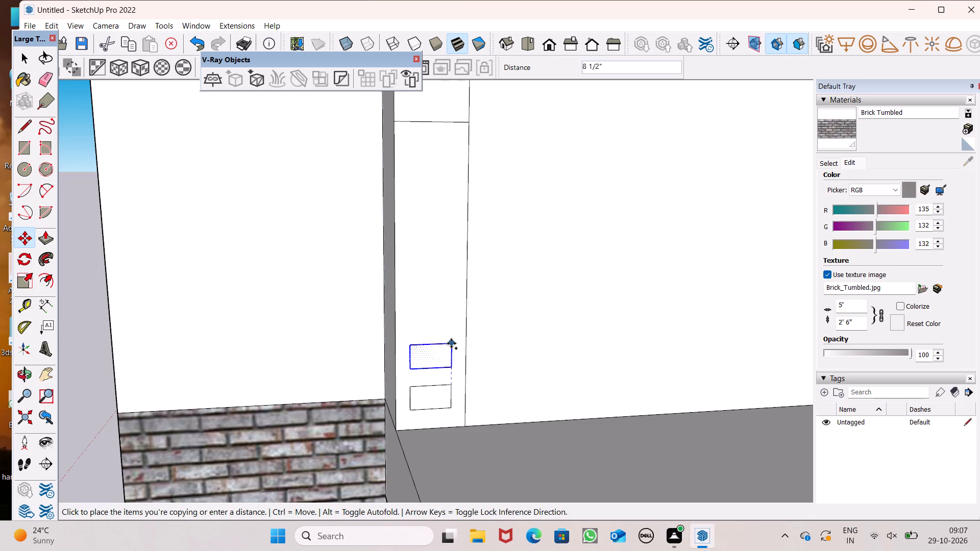
drag(451, 343, 451, 344)
text(*5)
key(Return)
key(space)
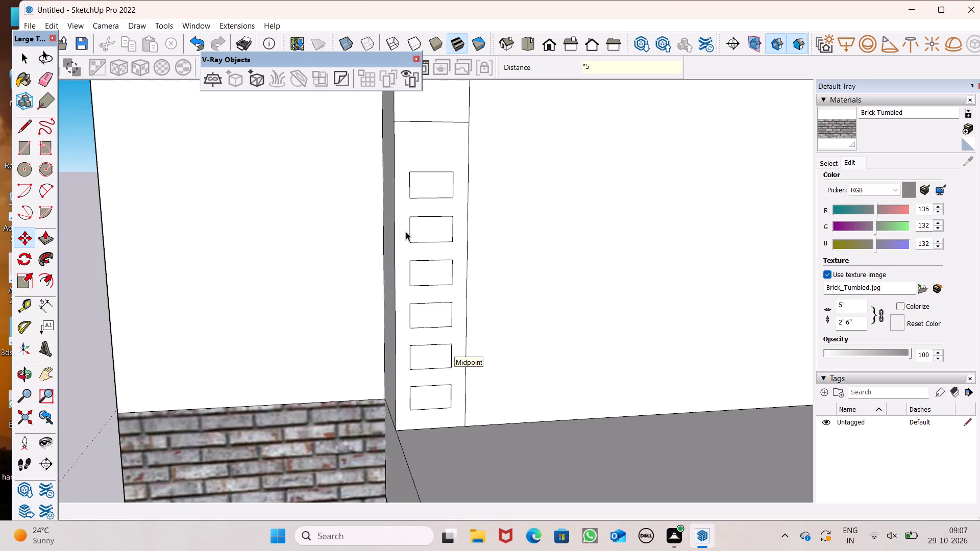
Copy the topmost small rectangle once more upward, just below the horizontal line on the strip.
scroll(440, 158, up, 5)
double_click(444, 196)
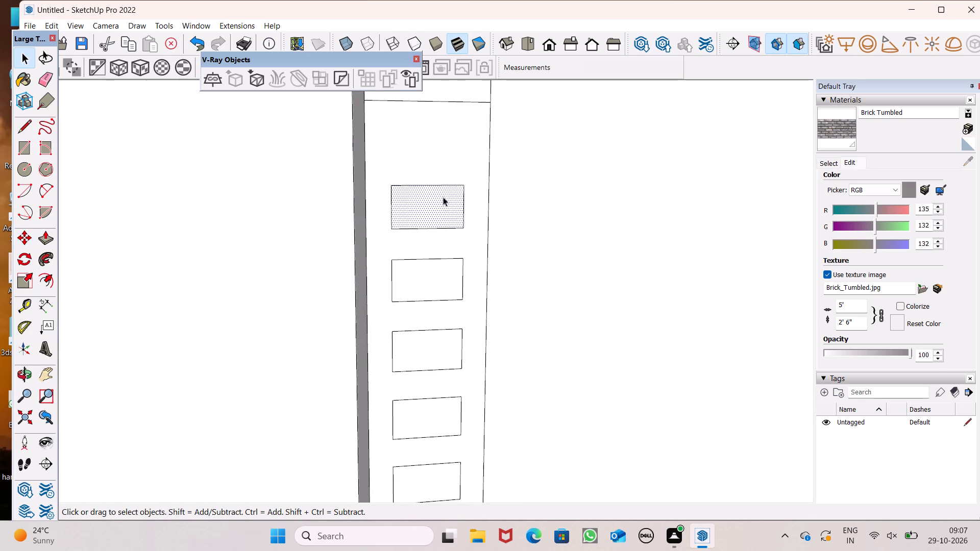
key(m)
key(Return)
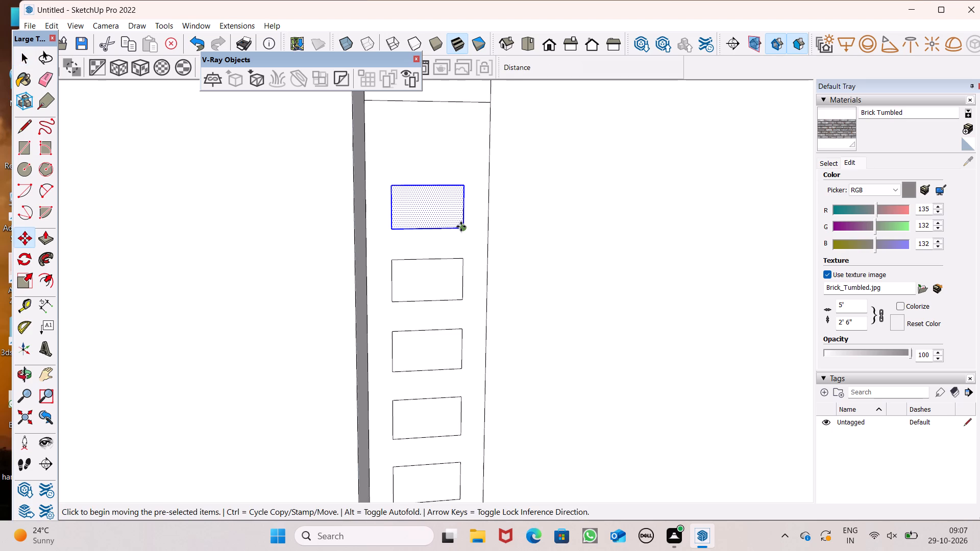
drag(461, 228, 451, 167)
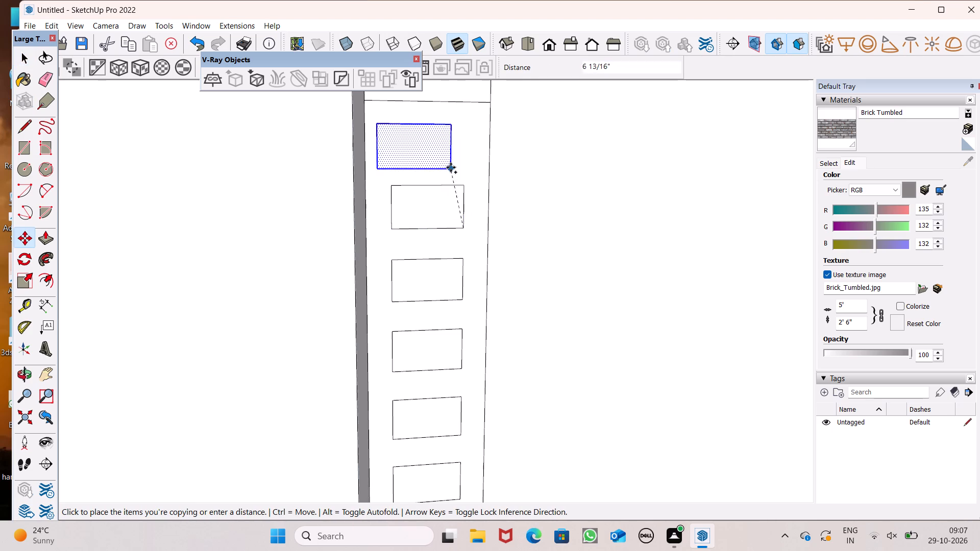
drag(451, 167, 470, 155)
scroll(470, 155, down, 6)
key(space)
scroll(469, 168, down, 7)
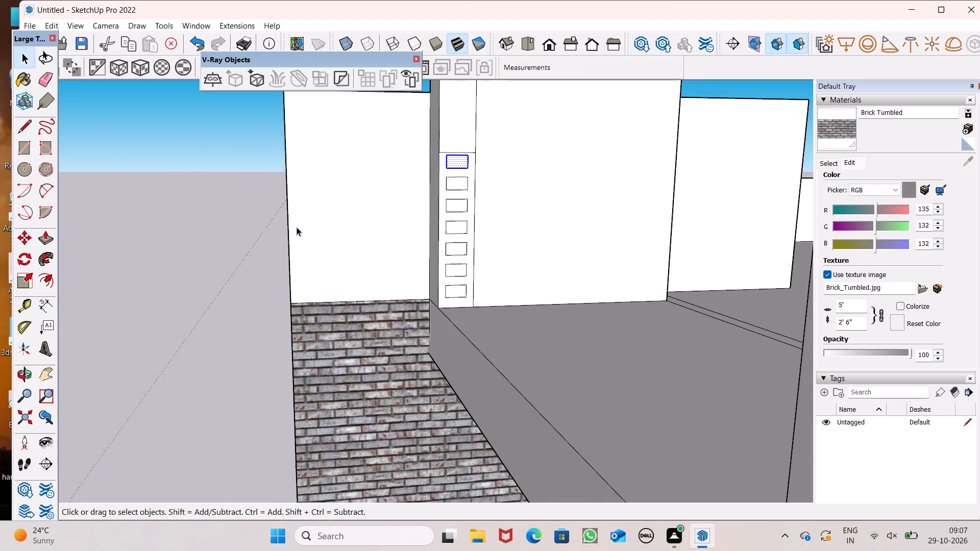
click(223, 202)
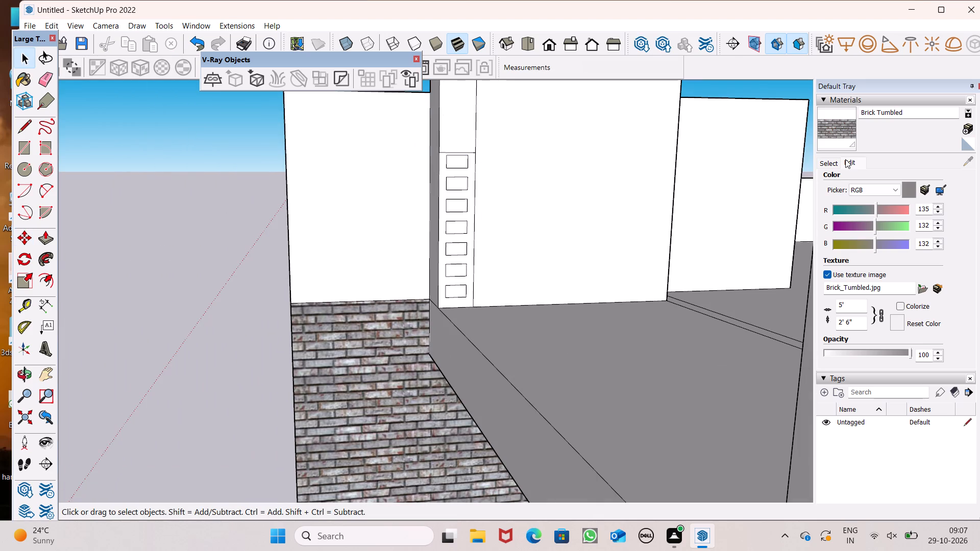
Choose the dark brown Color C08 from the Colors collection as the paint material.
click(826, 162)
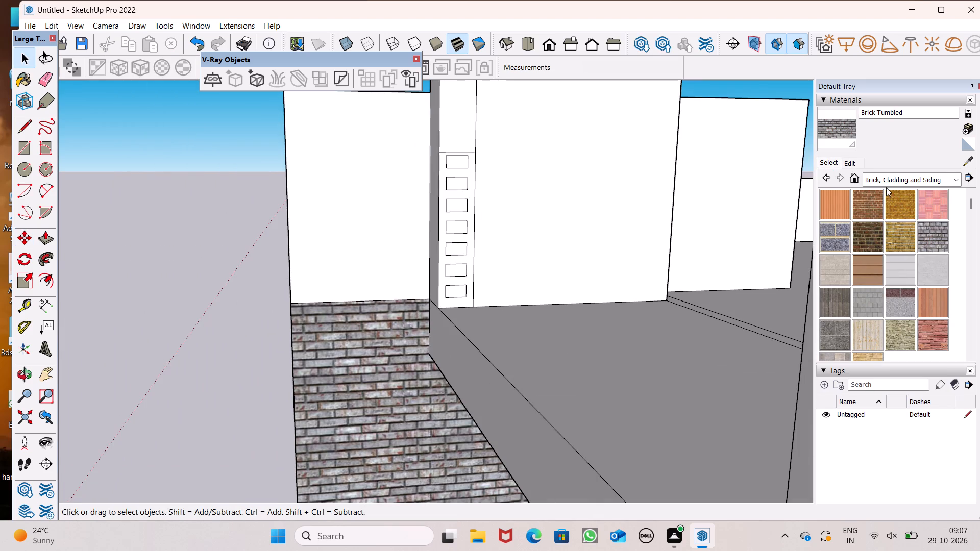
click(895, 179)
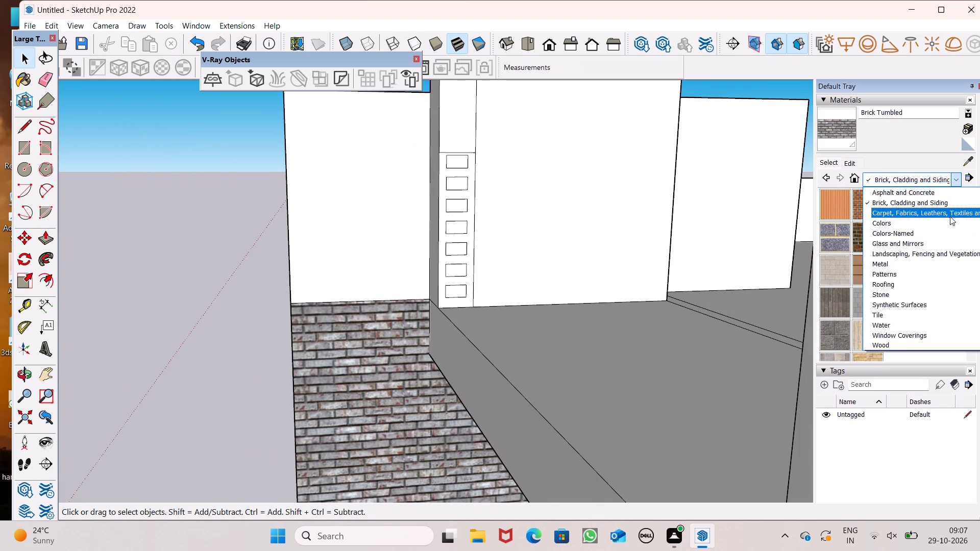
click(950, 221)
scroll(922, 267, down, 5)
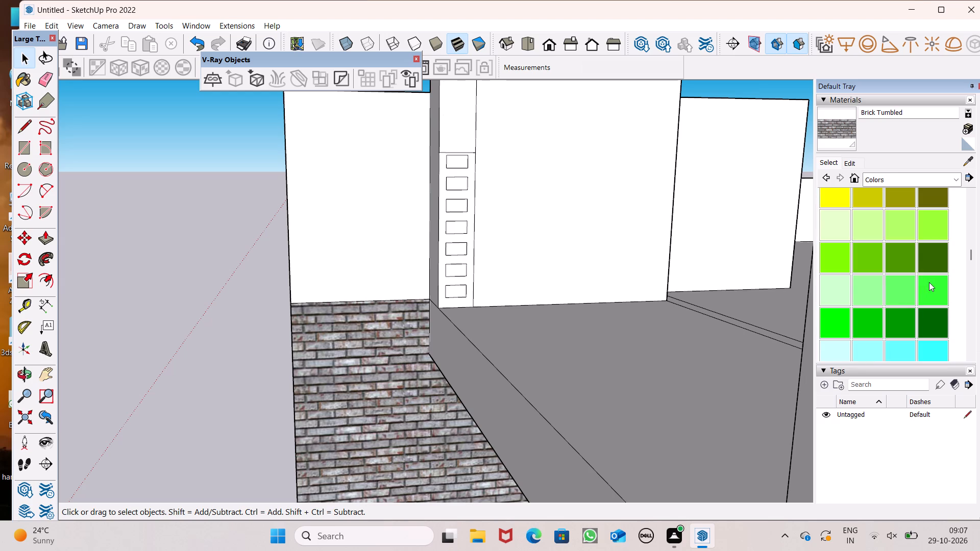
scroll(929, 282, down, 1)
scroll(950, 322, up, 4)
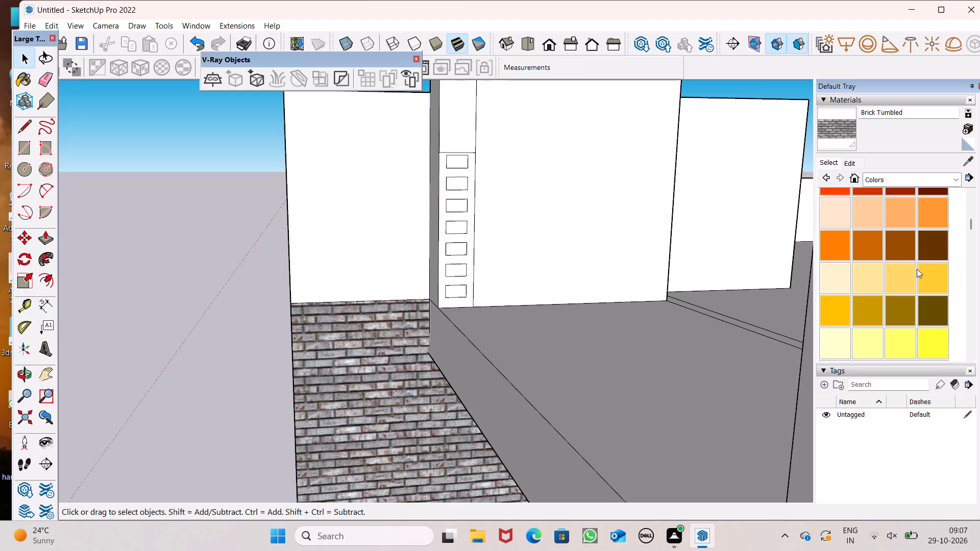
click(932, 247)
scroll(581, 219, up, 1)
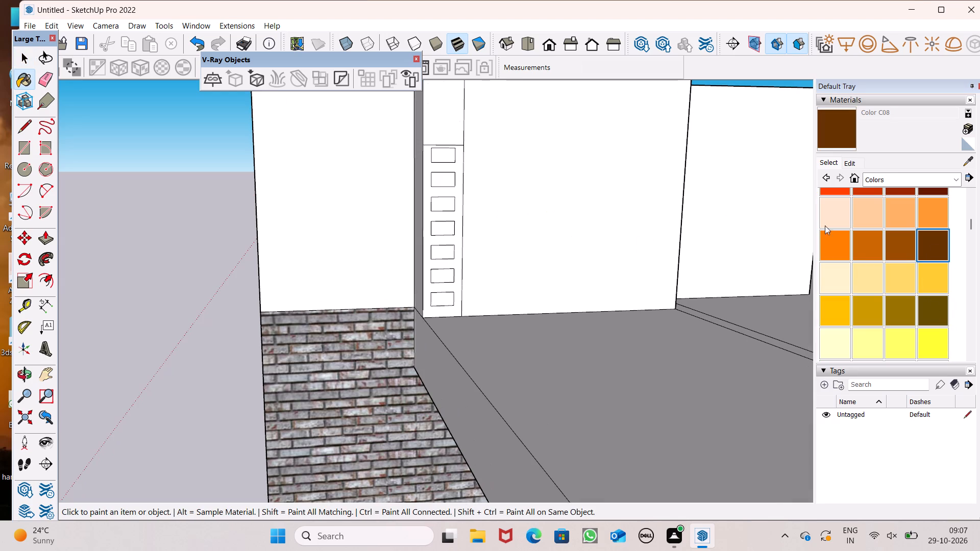
Paint all seven small rectangles on the side wall strip with 0043_SaddleBrown from the Colors-Named collection.
click(871, 180)
click(898, 235)
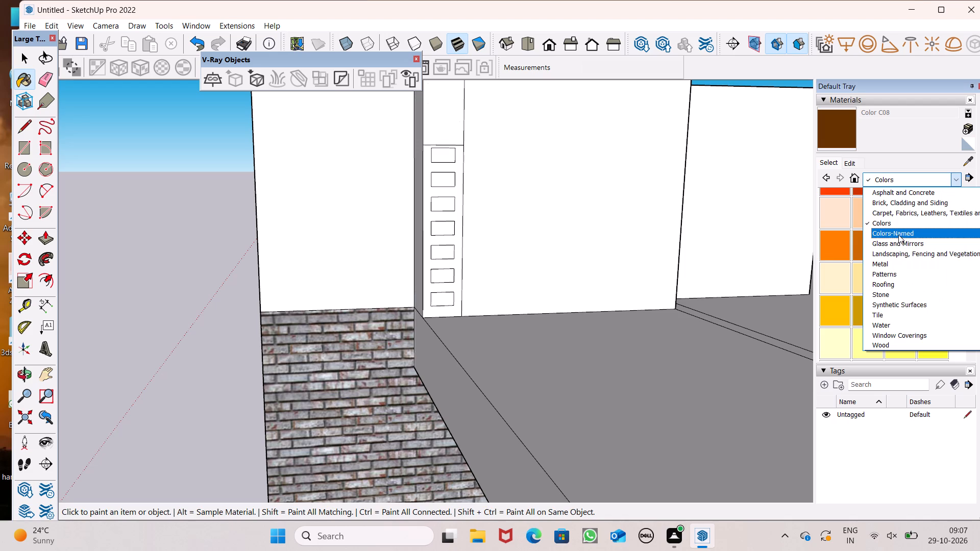
scroll(901, 267, down, 2)
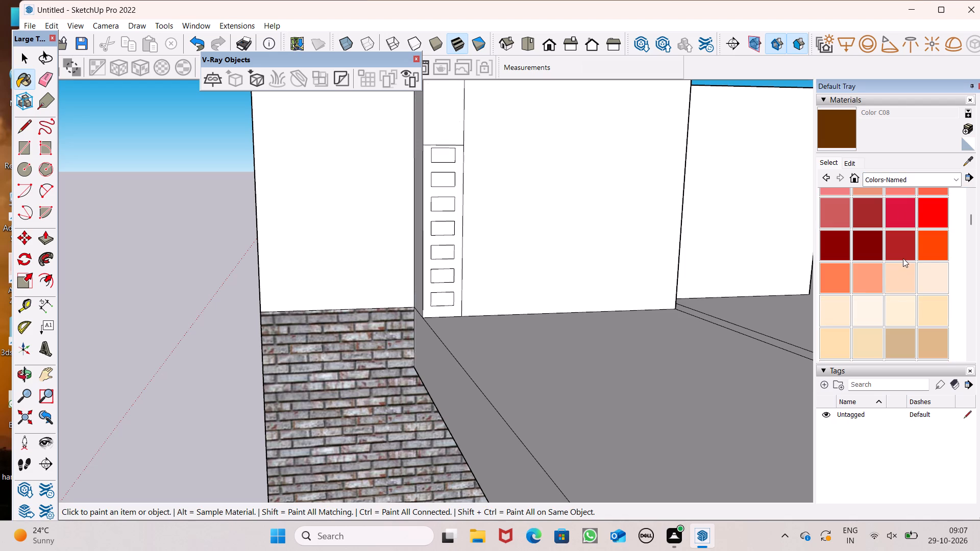
scroll(903, 258, down, 2)
click(902, 281)
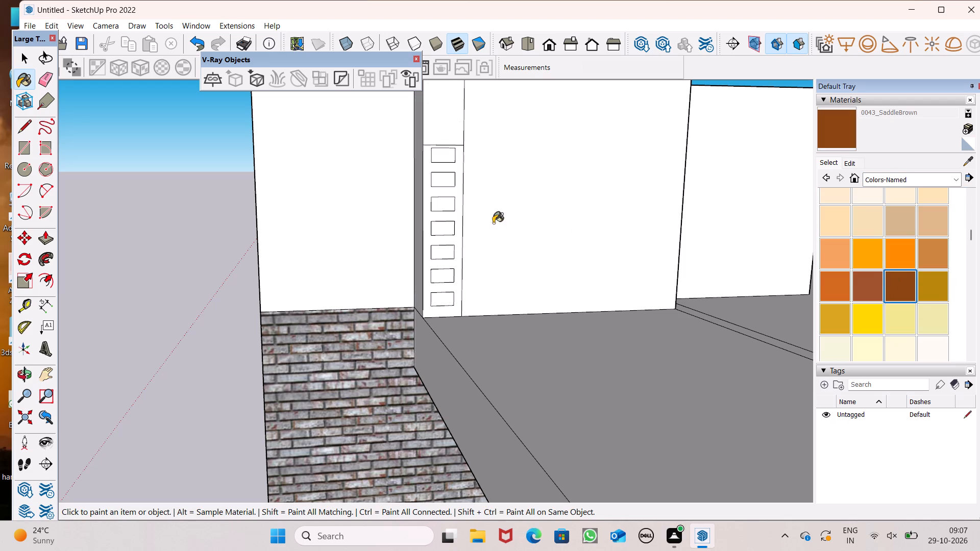
scroll(426, 195, up, 7)
click(457, 129)
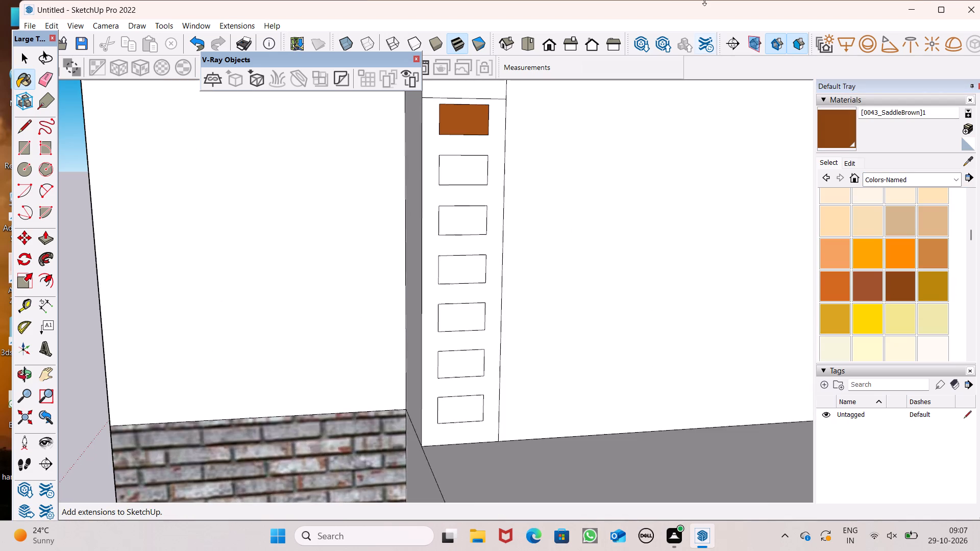
click(472, 181)
click(452, 232)
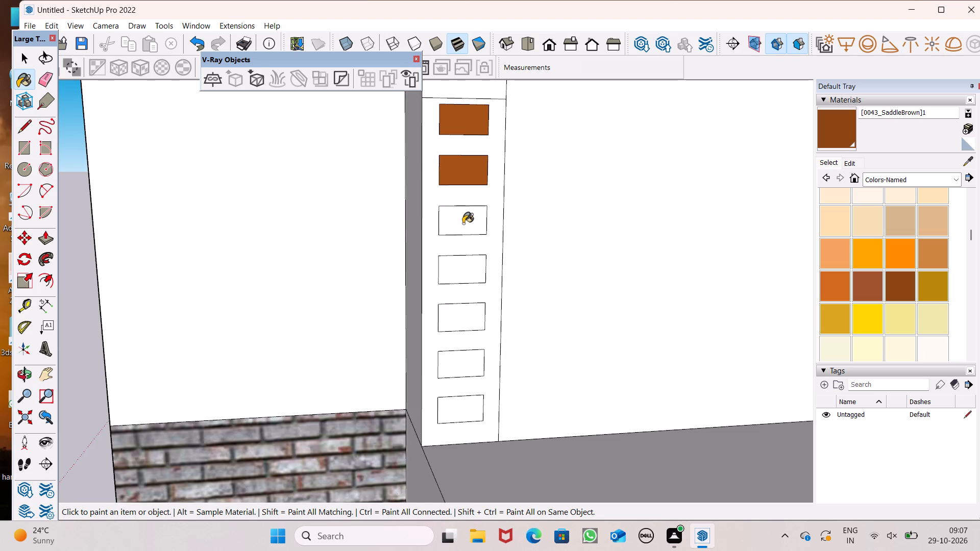
scroll(463, 223, down, 2)
scroll(463, 301, up, 1)
click(455, 262)
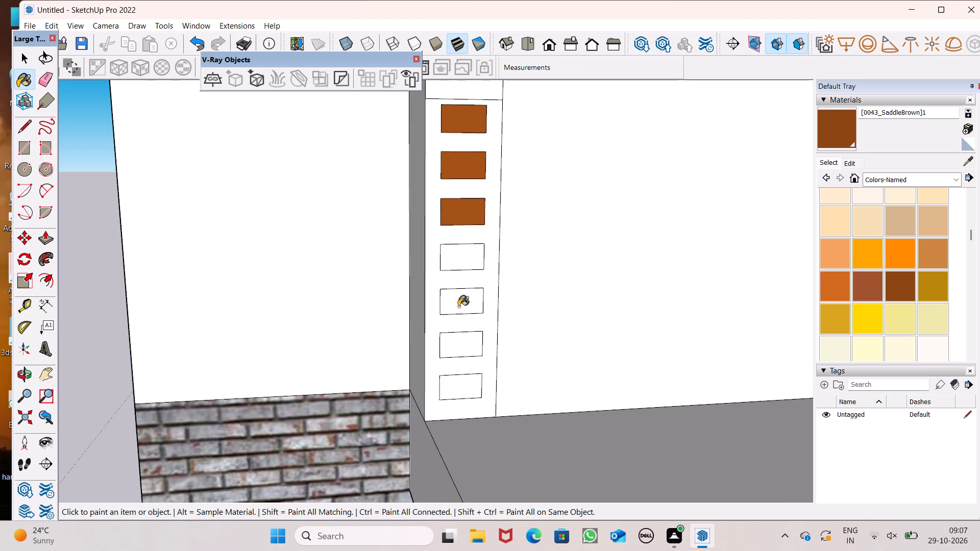
click(458, 307)
click(463, 338)
click(456, 391)
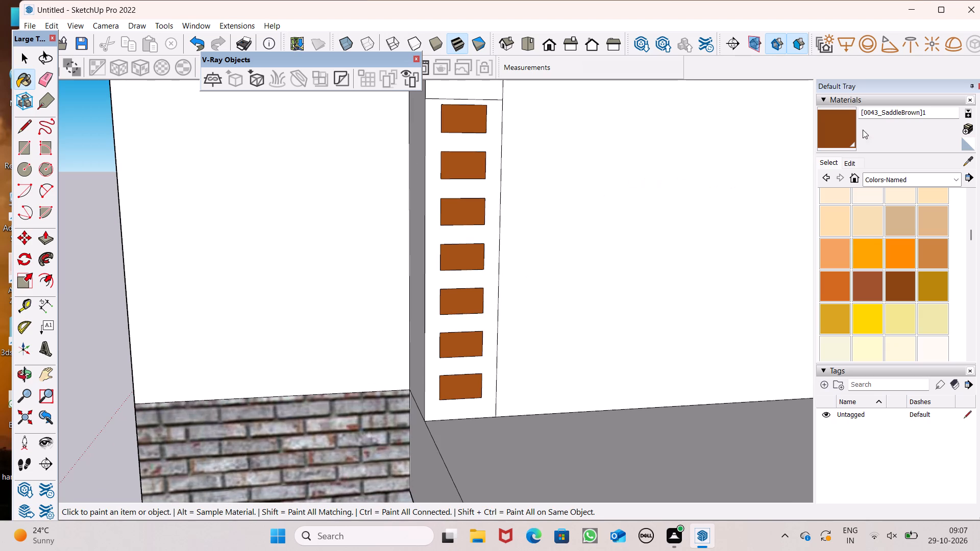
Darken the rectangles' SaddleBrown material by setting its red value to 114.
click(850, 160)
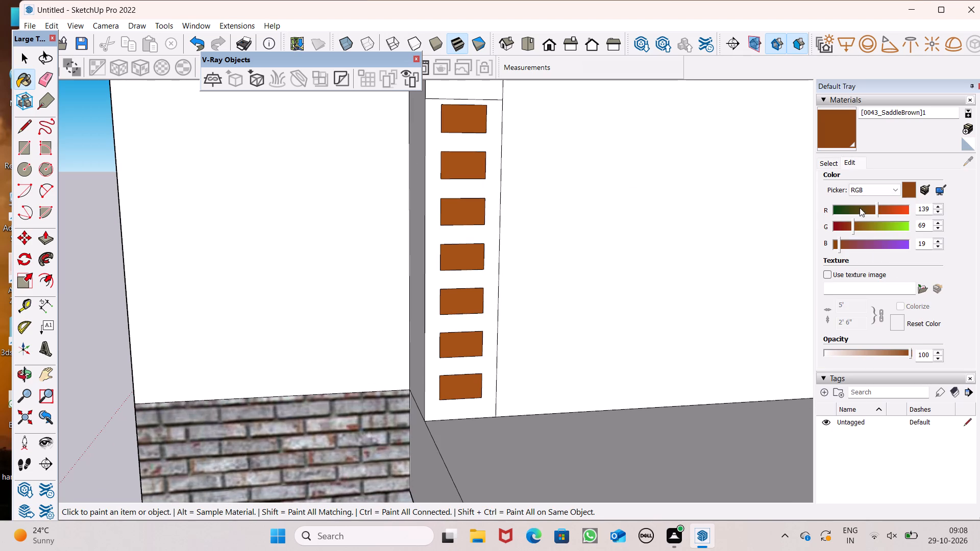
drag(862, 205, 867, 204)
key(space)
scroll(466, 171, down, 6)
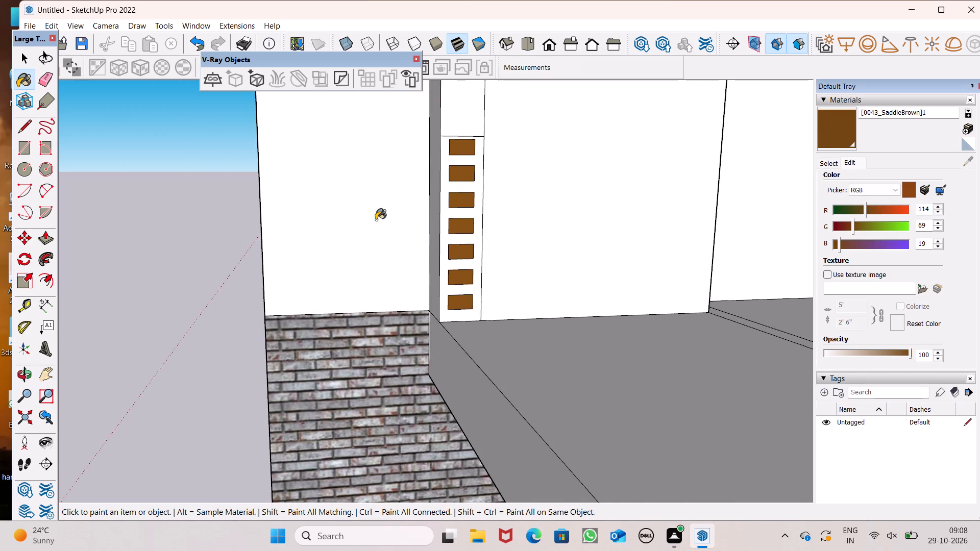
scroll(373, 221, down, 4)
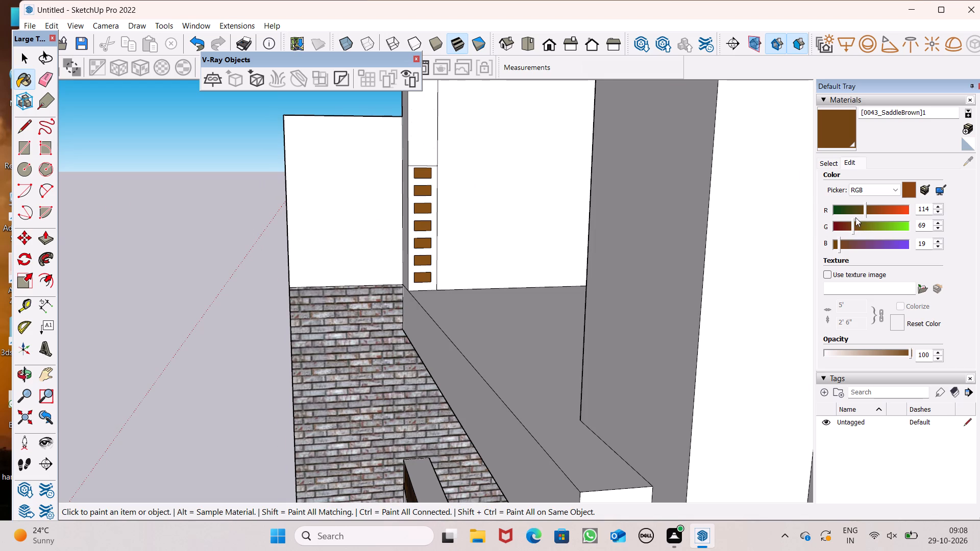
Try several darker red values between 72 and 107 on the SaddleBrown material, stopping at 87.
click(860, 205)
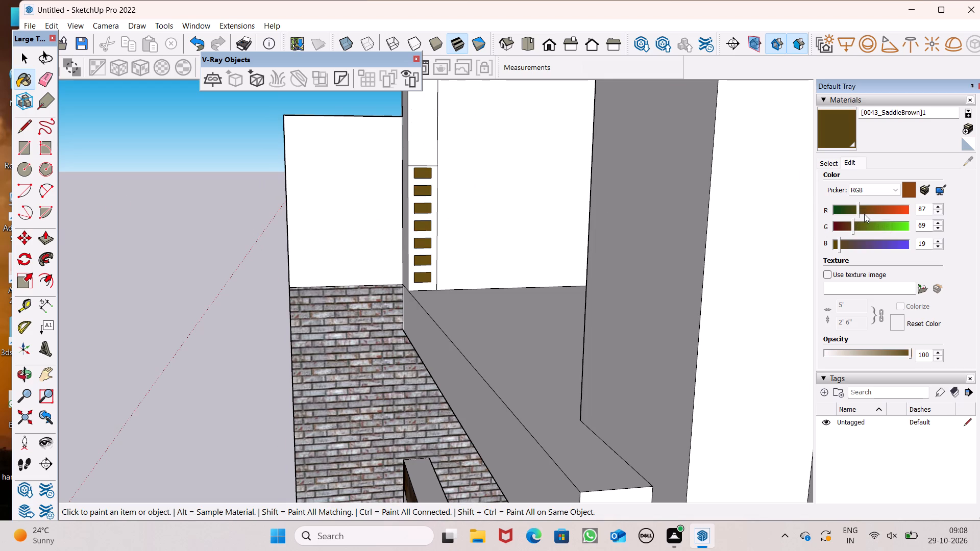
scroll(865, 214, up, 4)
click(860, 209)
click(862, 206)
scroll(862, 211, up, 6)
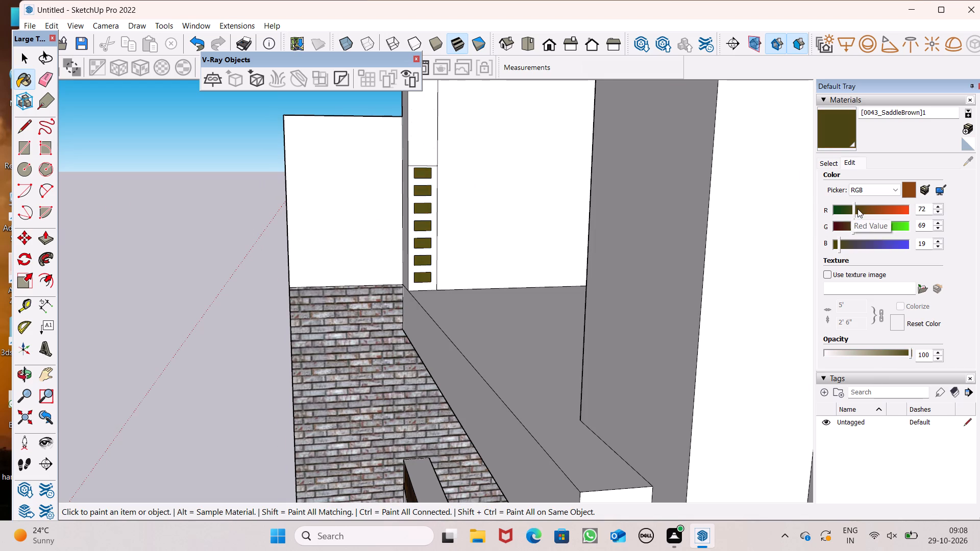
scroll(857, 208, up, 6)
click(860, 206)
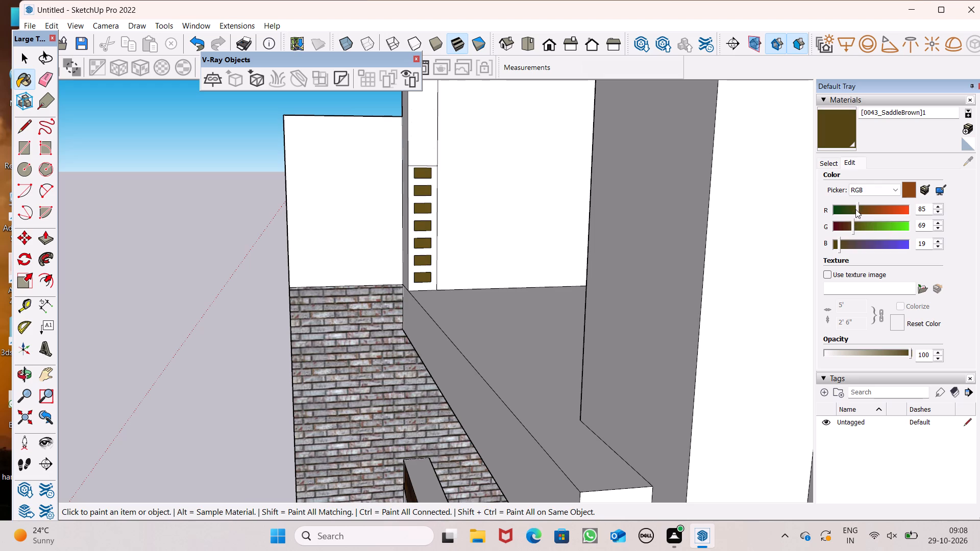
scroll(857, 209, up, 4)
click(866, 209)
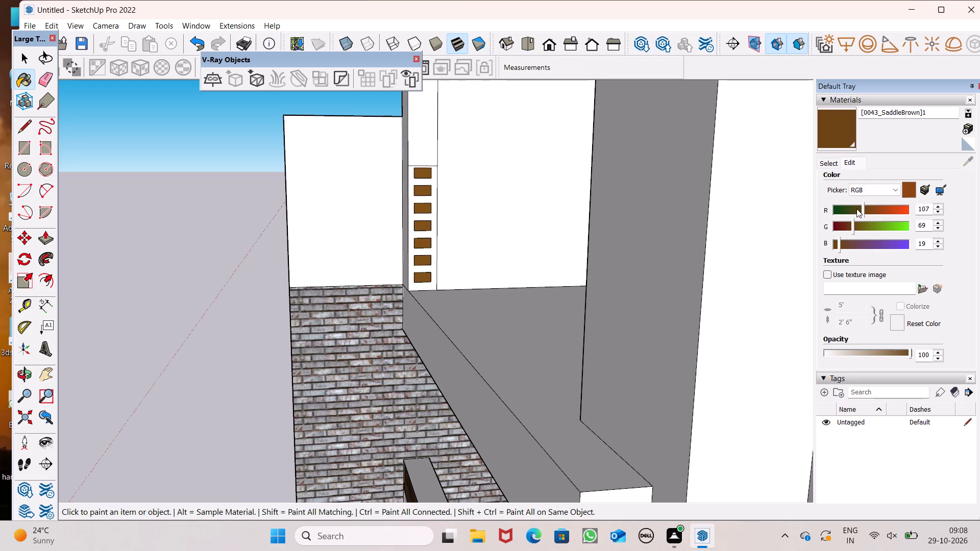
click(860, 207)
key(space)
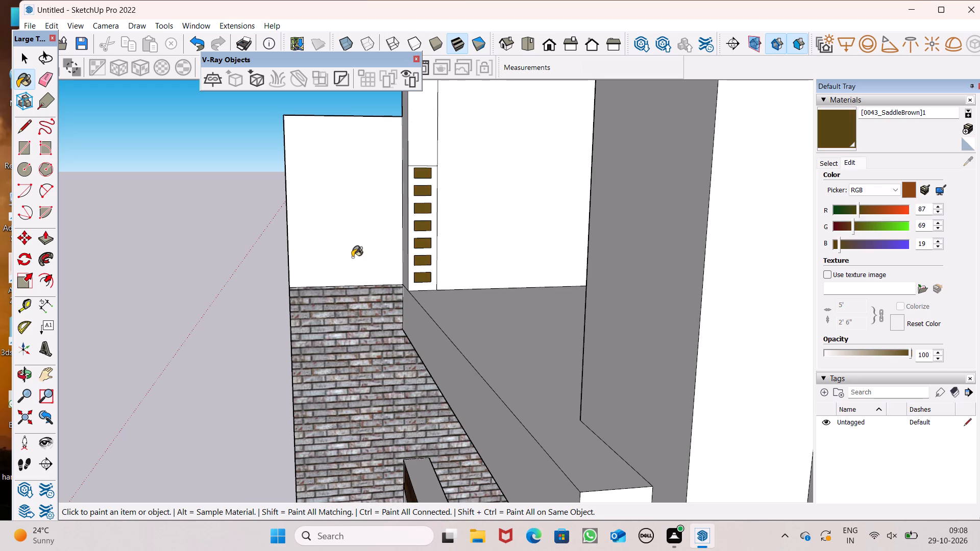
Set the SaddleBrown material's red value to 94, checking the rectangles up close.
scroll(407, 244, up, 7)
scroll(393, 246, down, 3)
middle_drag(428, 280, 474, 422)
scroll(432, 324, up, 1)
scroll(470, 422, up, 1)
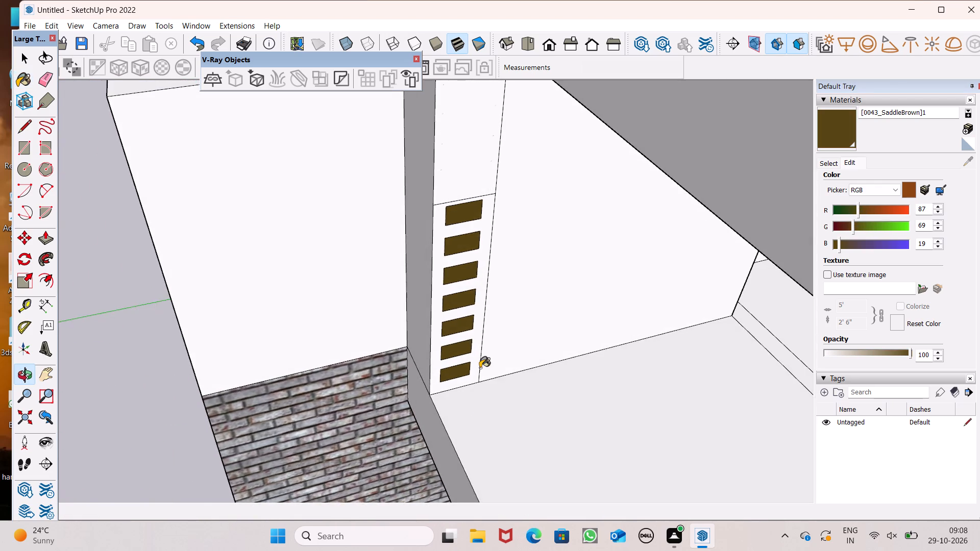
scroll(485, 346, up, 3)
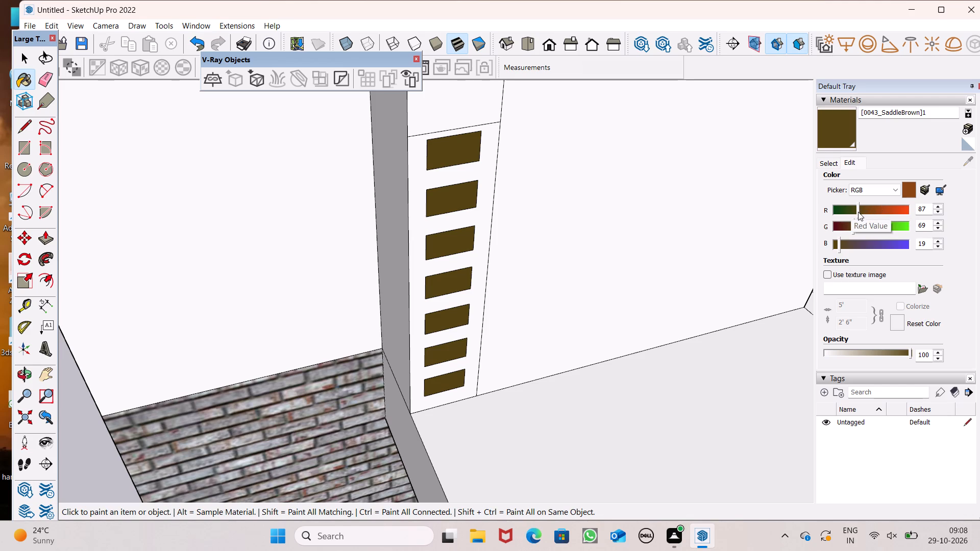
click(862, 209)
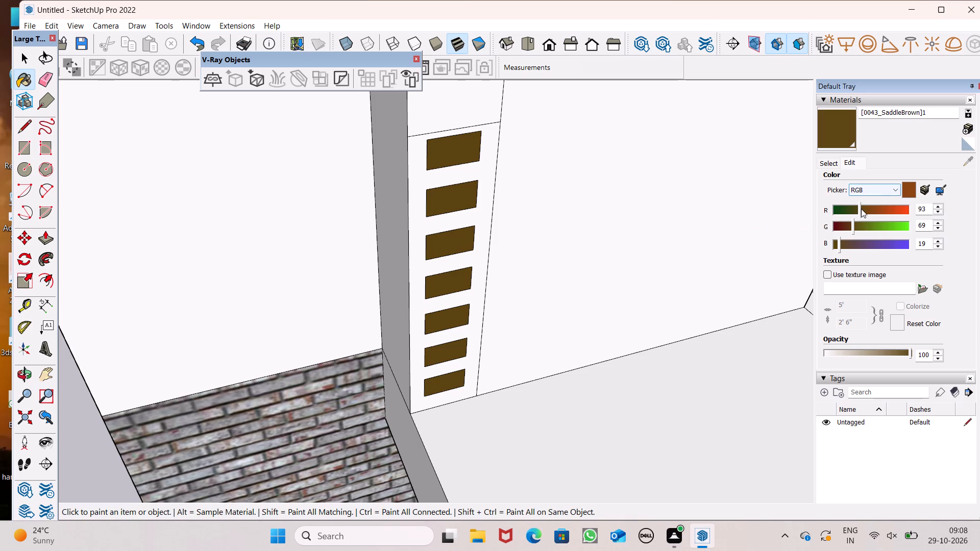
click(862, 210)
Push/Pull the lowest brown rectangle about 16' 2 1/4" along the balcony ledge to form a railing bar.
click(50, 241)
scroll(250, 238, down, 6)
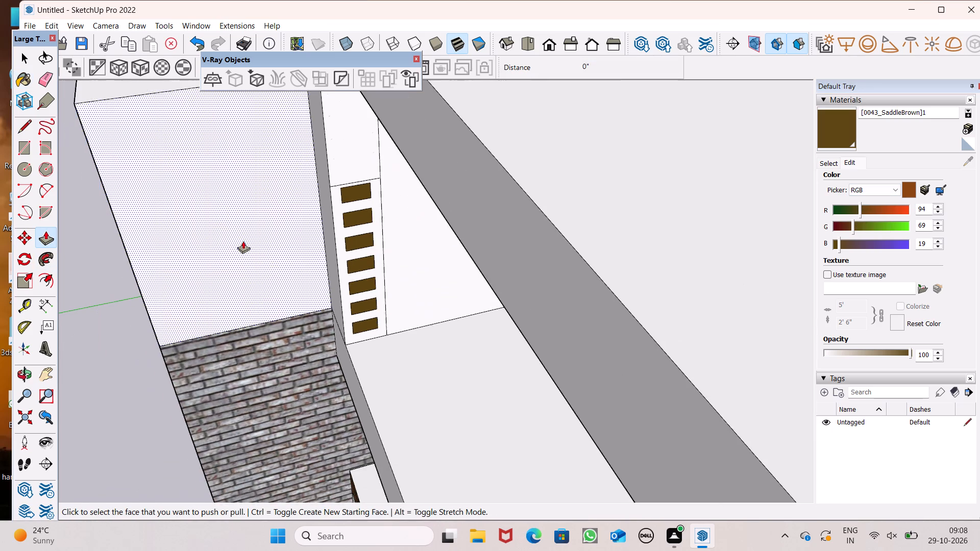
scroll(243, 241, down, 1)
ctrl+scroll(229, 222, down, 6)
middle_drag(304, 339, 530, 245)
scroll(344, 194, down, 4)
middle_drag(544, 267, 410, 265)
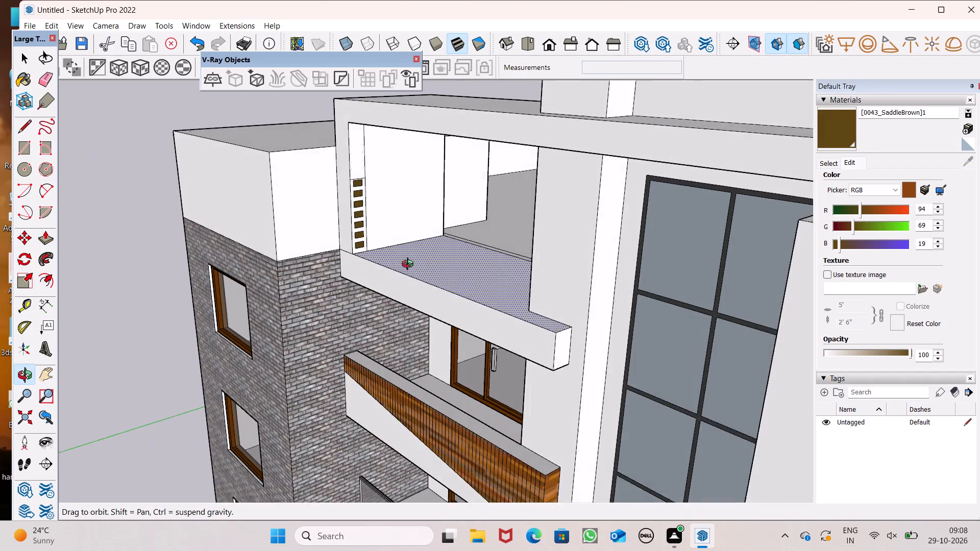
middle_drag(410, 265, 395, 271)
scroll(338, 236, up, 2)
drag(367, 245, 483, 294)
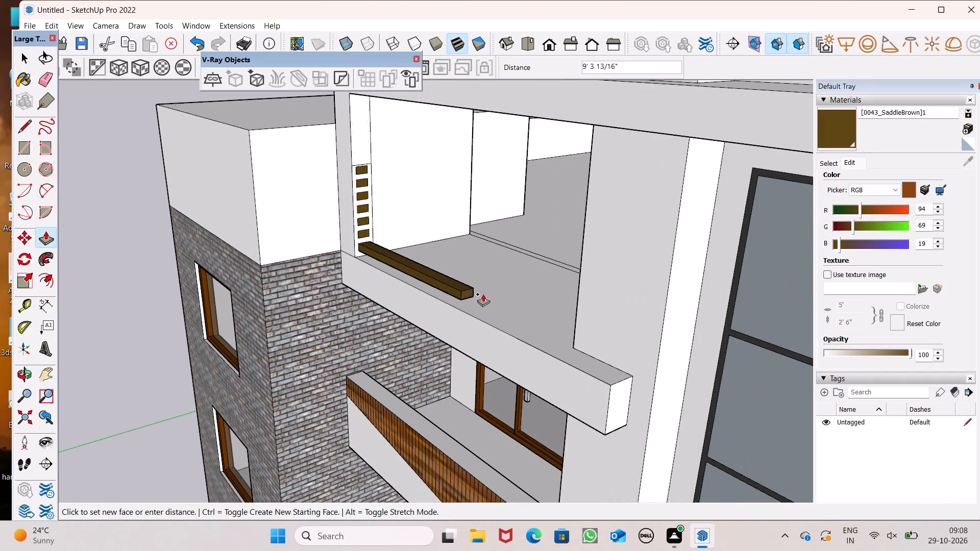
drag(483, 294, 602, 338)
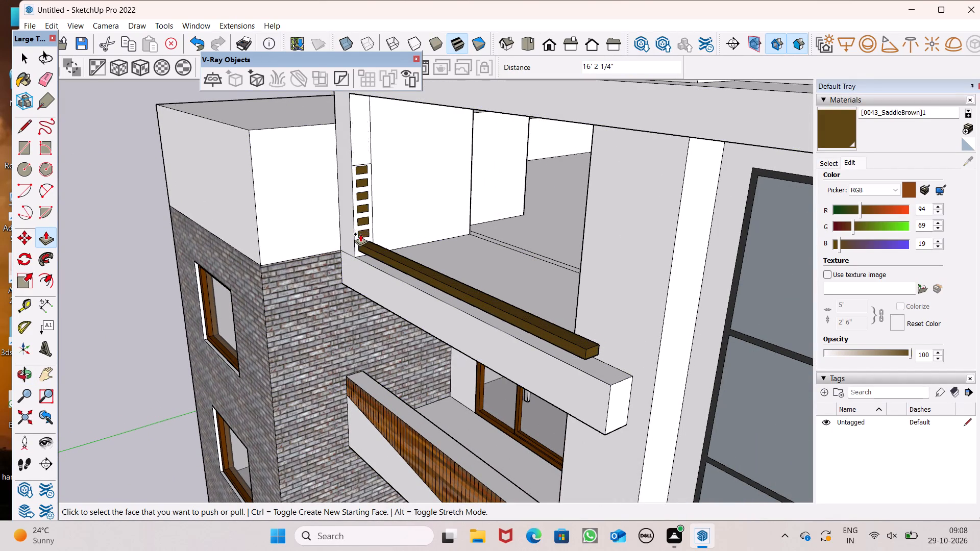
Push/Pull the remaining six brown rectangles about 16' 2 1/4" along the upper balcony, matching the lowest railing bar.
drag(360, 234, 586, 351)
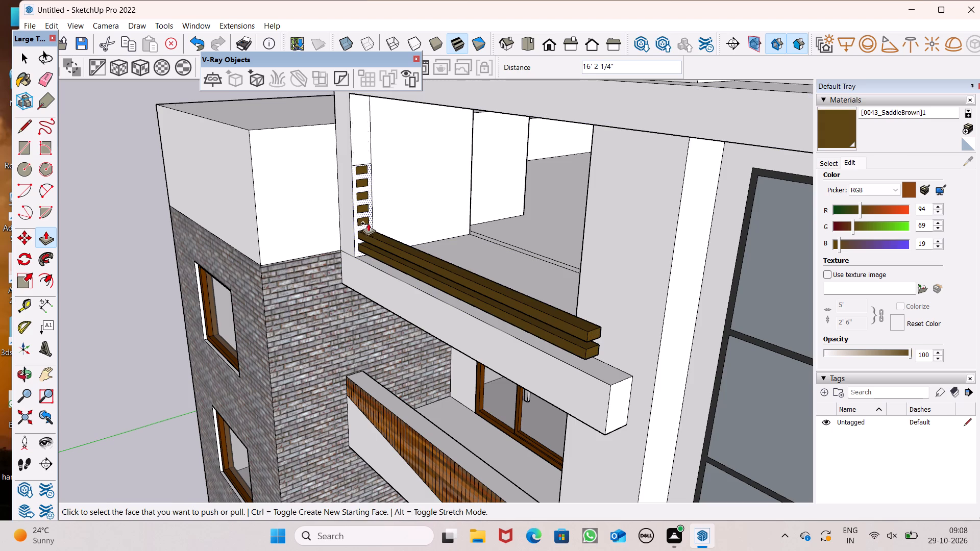
drag(374, 227, 446, 264)
key(ctrl+z)
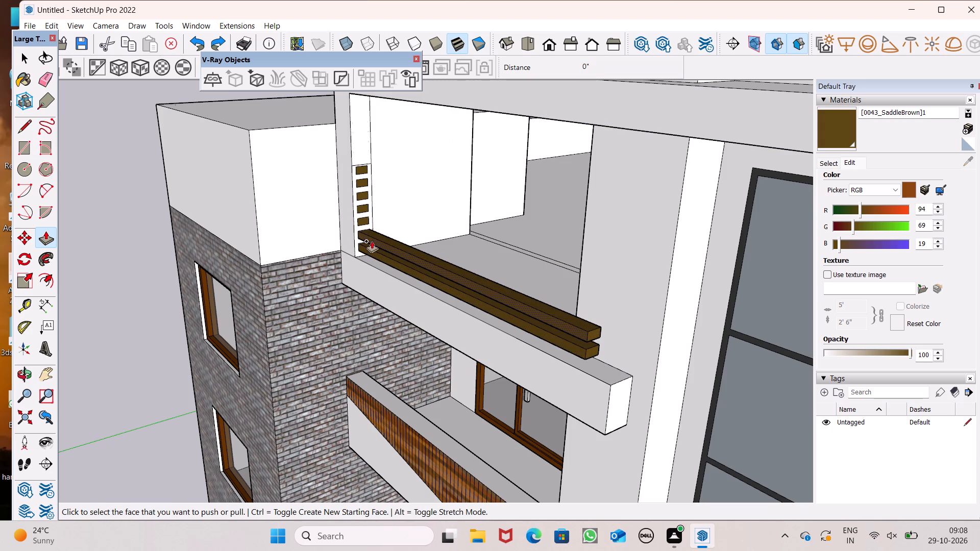
drag(363, 221, 589, 321)
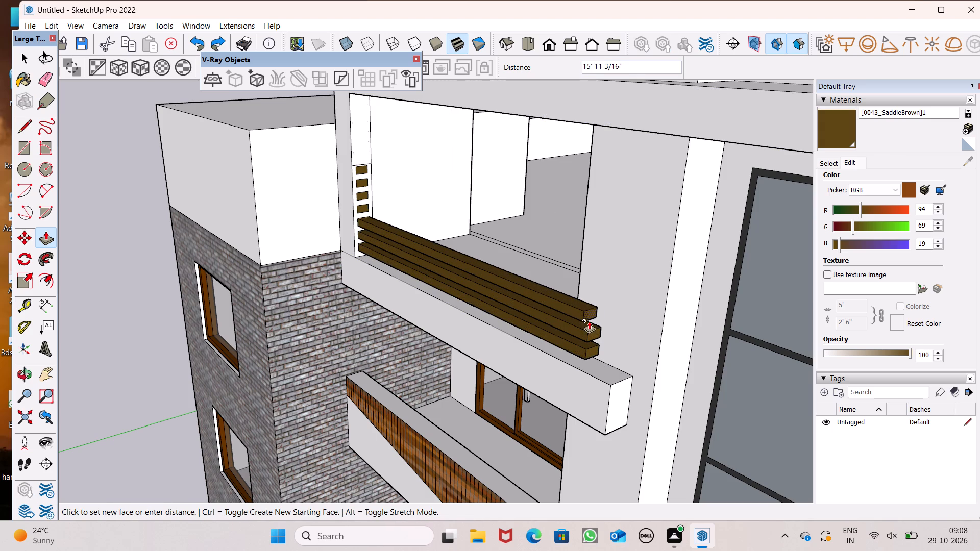
drag(589, 321, 591, 337)
drag(364, 212, 383, 216)
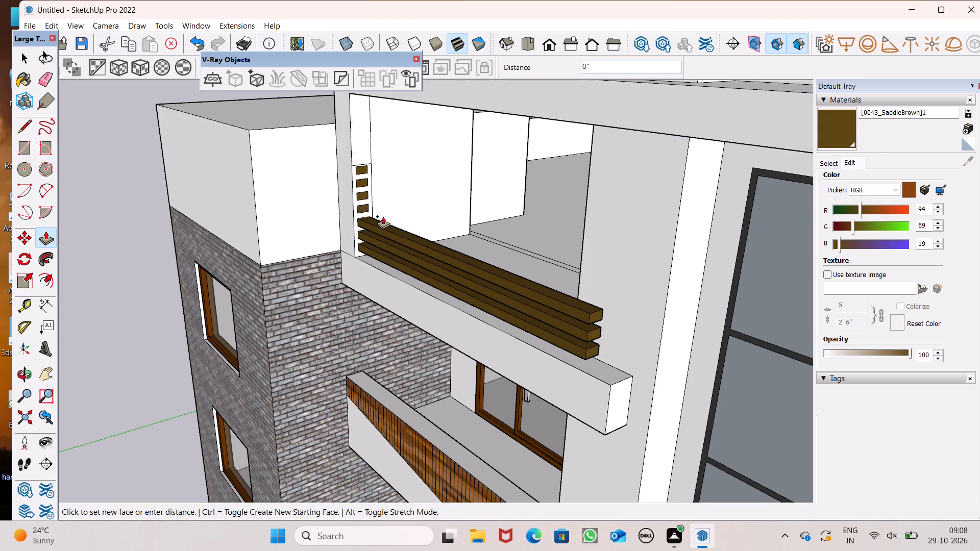
drag(383, 216, 588, 318)
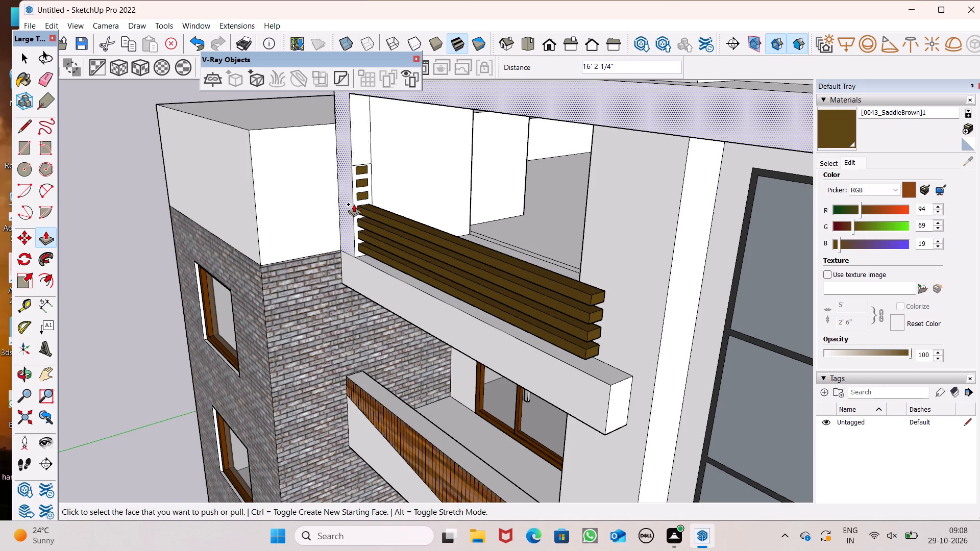
drag(361, 198, 593, 298)
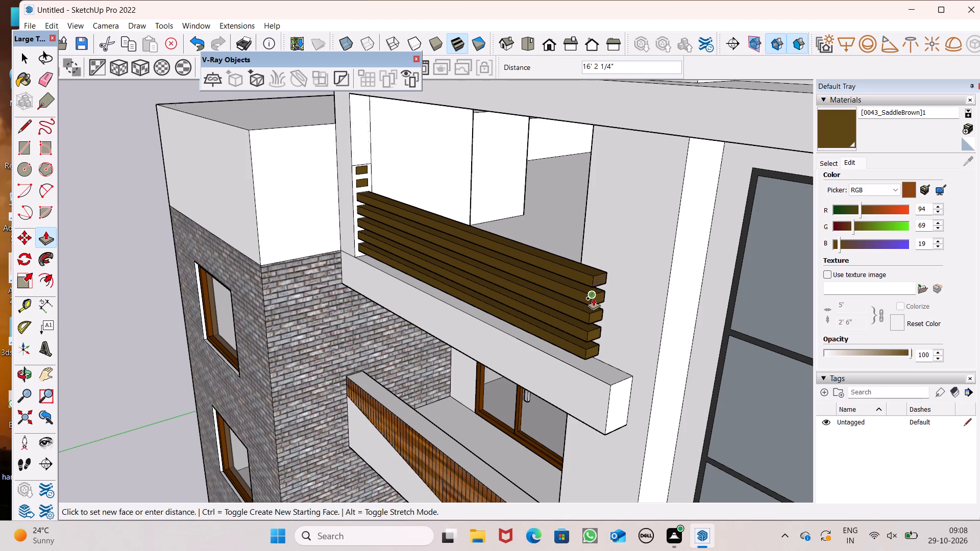
drag(593, 298, 591, 295)
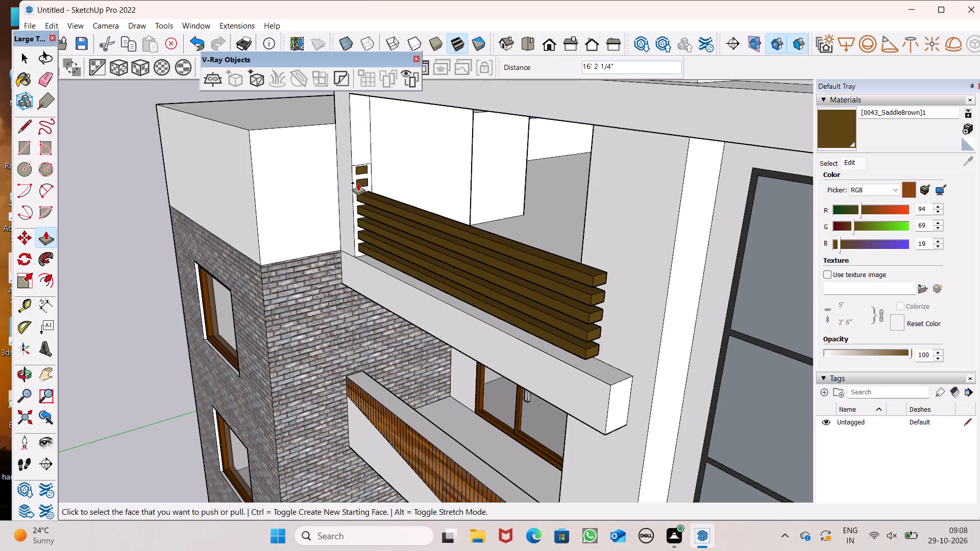
drag(358, 183, 586, 273)
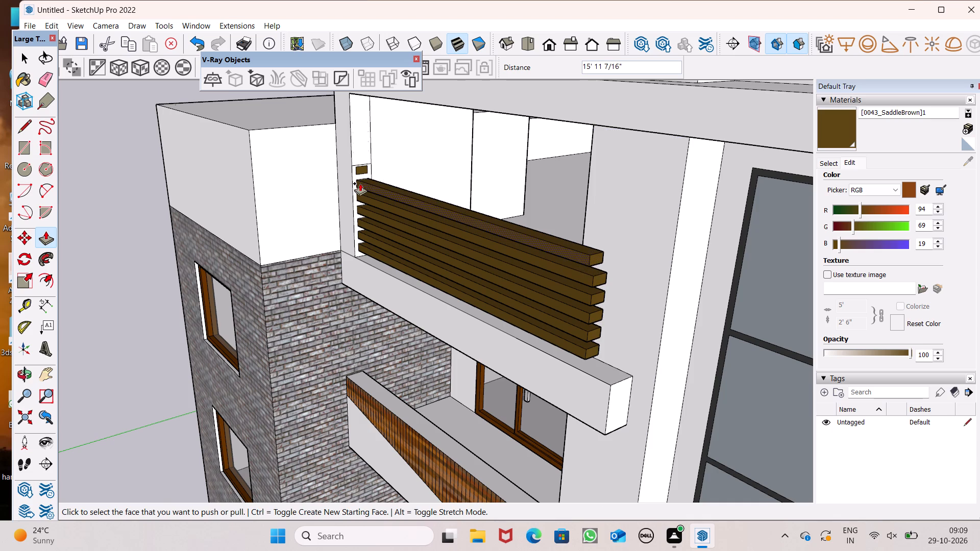
drag(359, 170, 592, 279)
drag(591, 260, 592, 278)
Push/Pull the free ends of all seven brown railing bars outward by 7 1/2" each.
scroll(592, 256, down, 5)
middle_drag(606, 278, 857, 225)
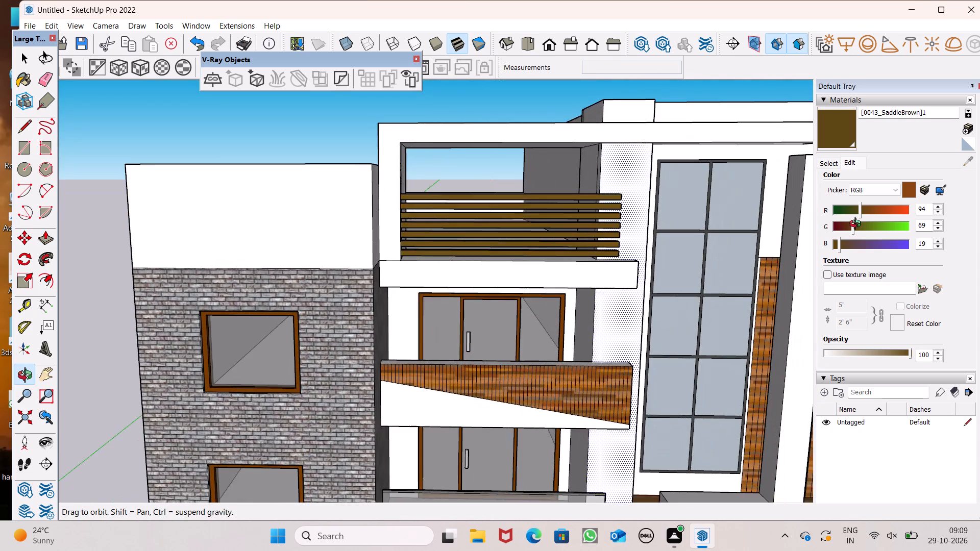
middle_drag(857, 225, 848, 223)
key(space)
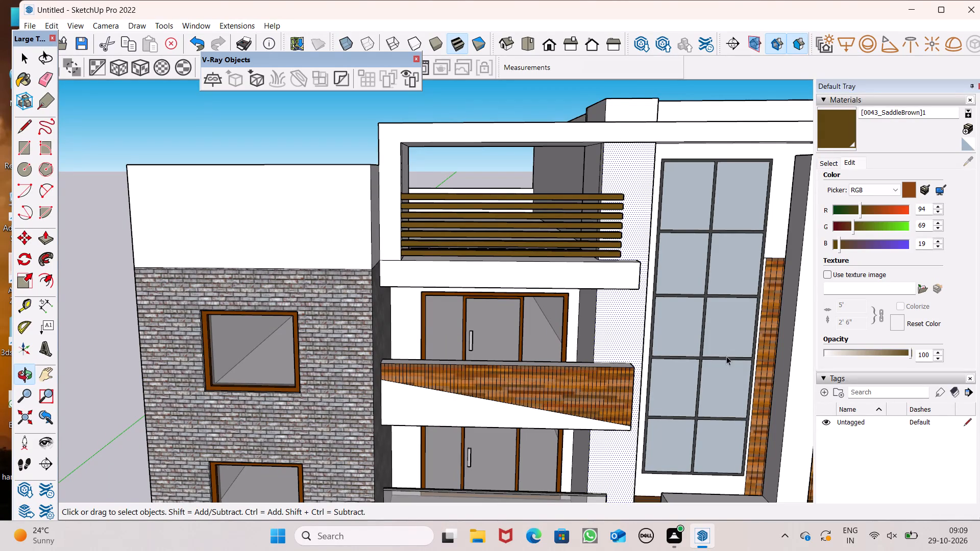
scroll(481, 349, down, 5)
middle_drag(482, 301, 341, 293)
scroll(341, 294, up, 1)
scroll(647, 251, up, 5)
scroll(513, 277, up, 2)
scroll(444, 297, up, 1)
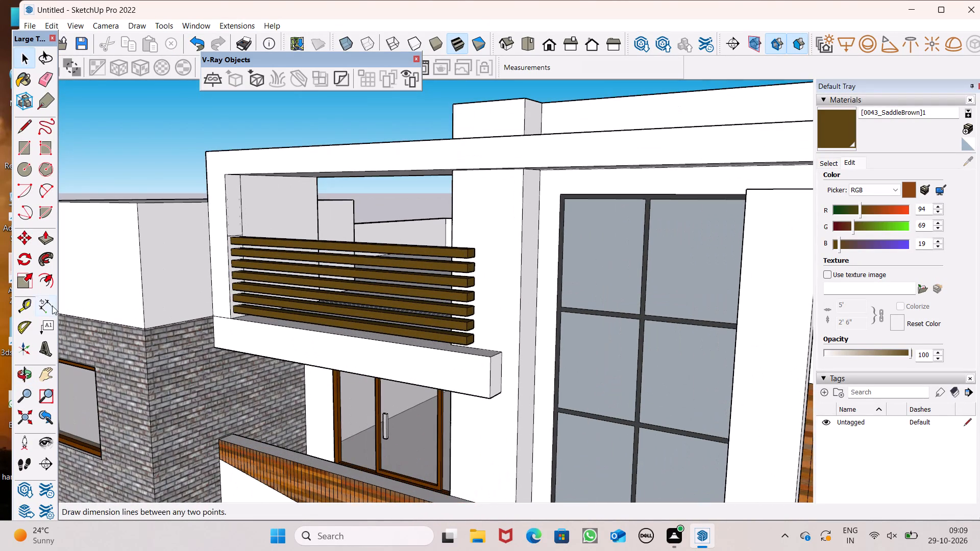
click(47, 242)
scroll(487, 308, up, 5)
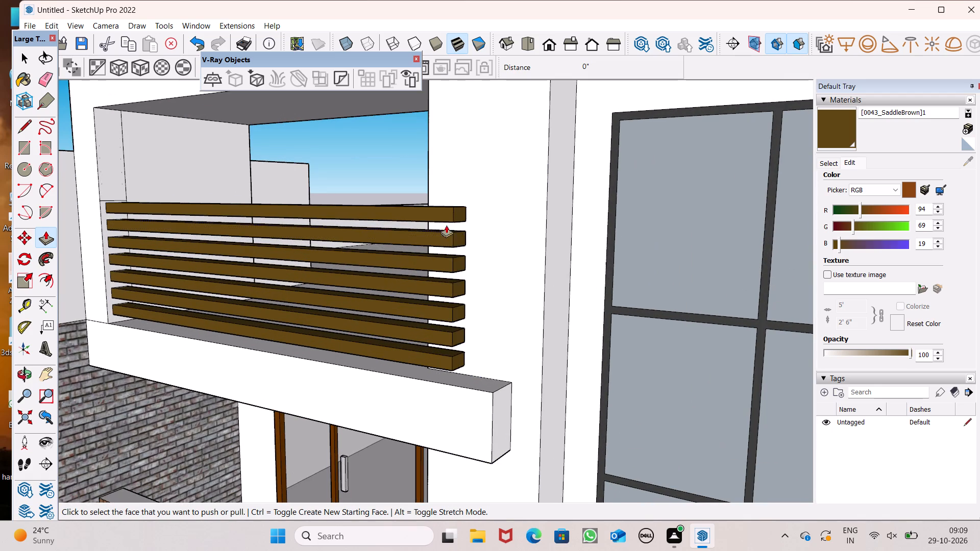
drag(461, 218, 481, 222)
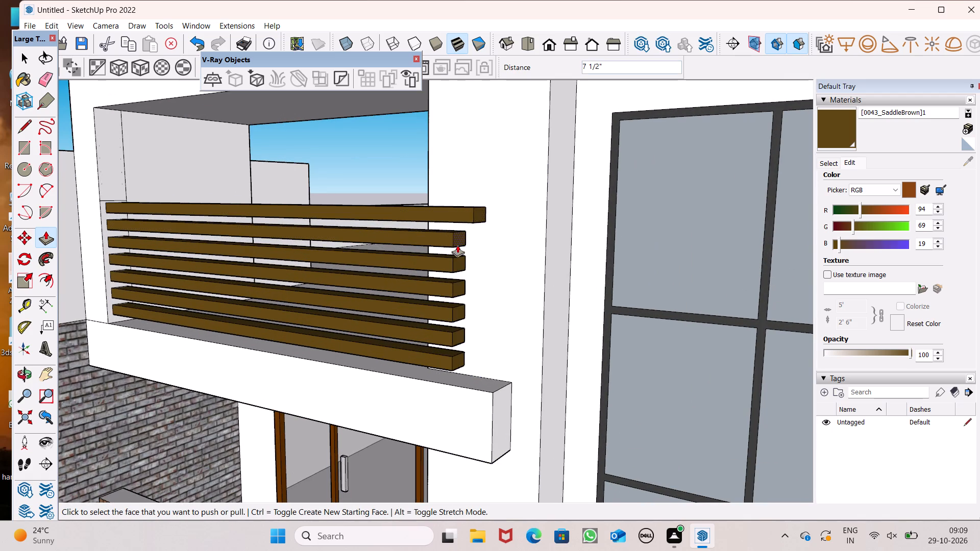
drag(461, 238, 477, 222)
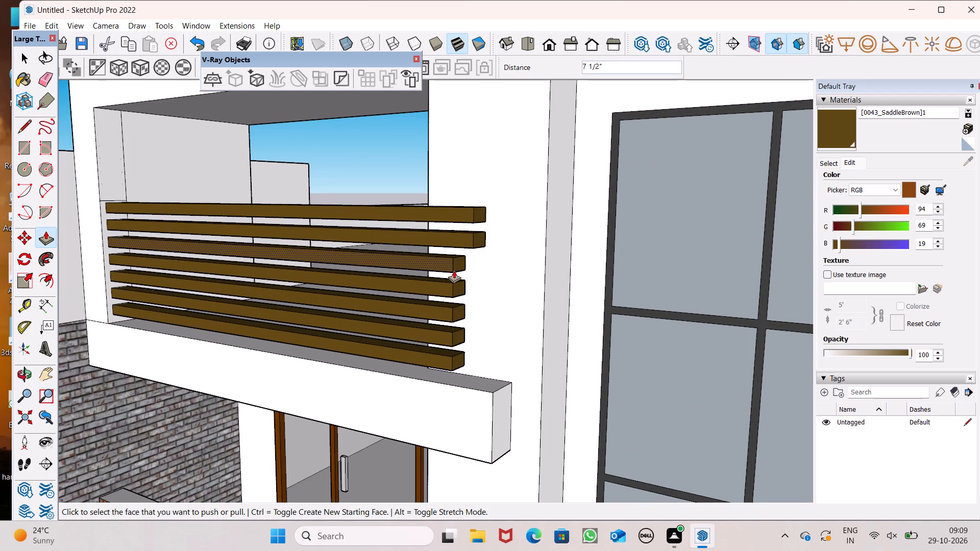
drag(459, 265, 479, 241)
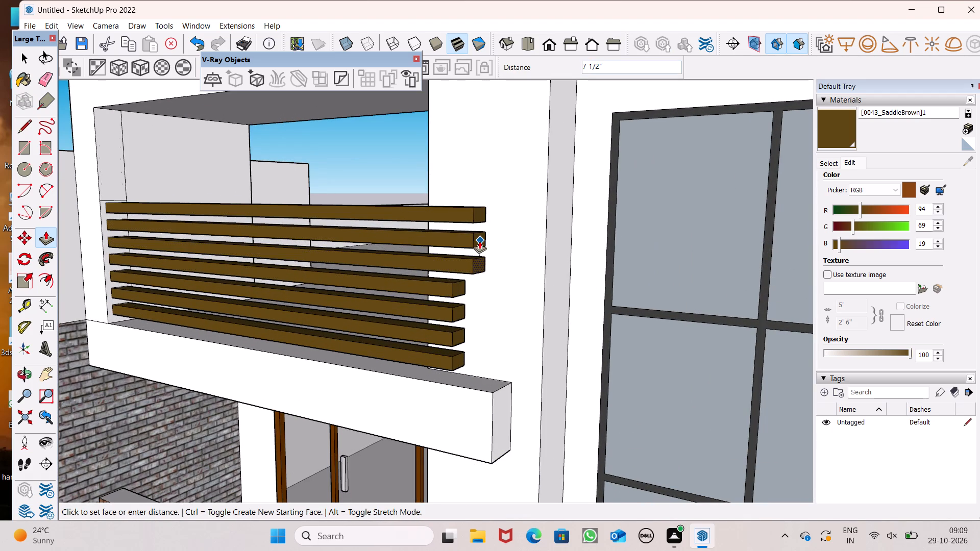
drag(479, 241, 476, 242)
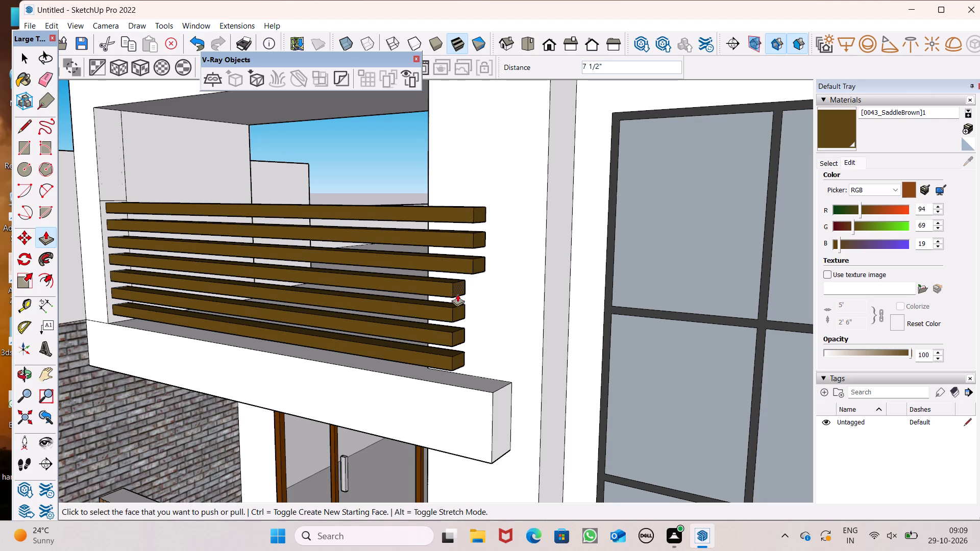
drag(457, 294, 474, 274)
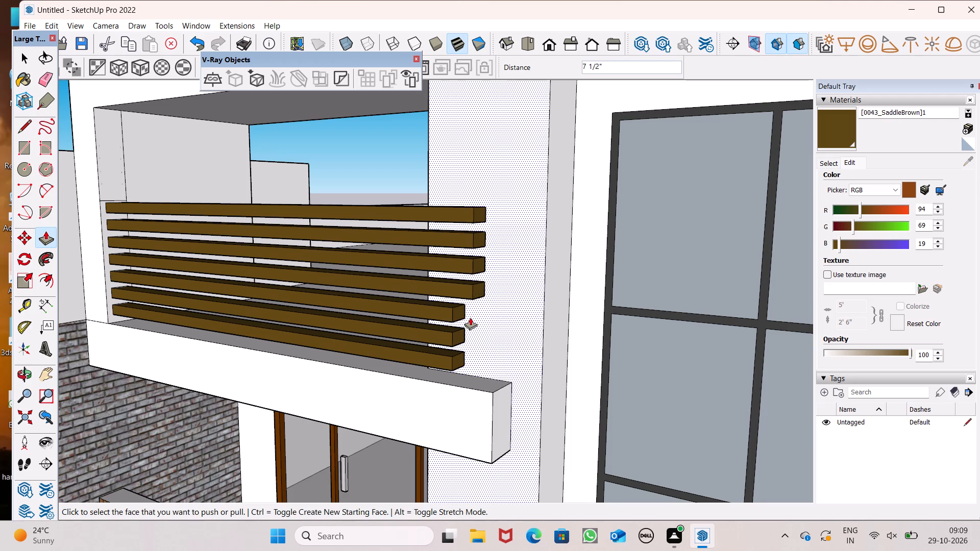
drag(457, 315, 471, 297)
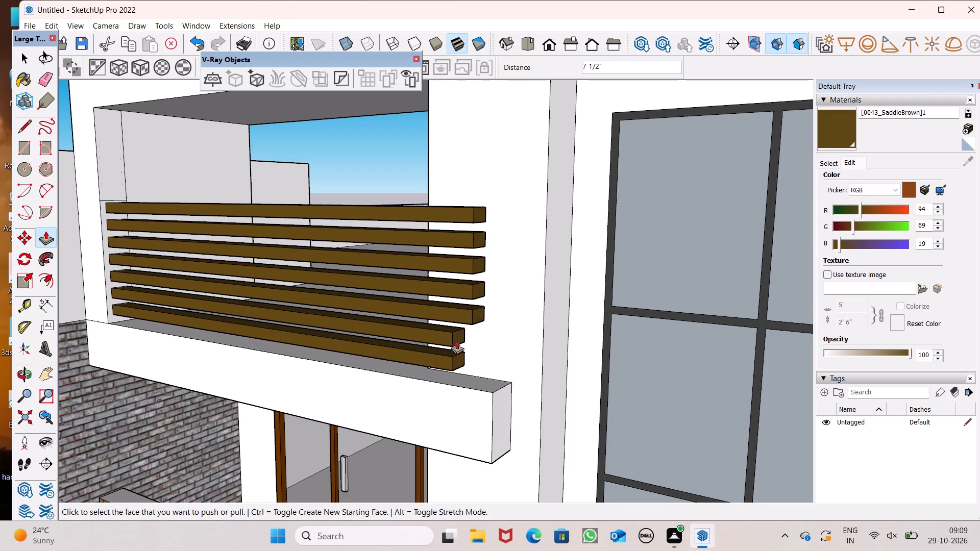
drag(457, 341, 471, 320)
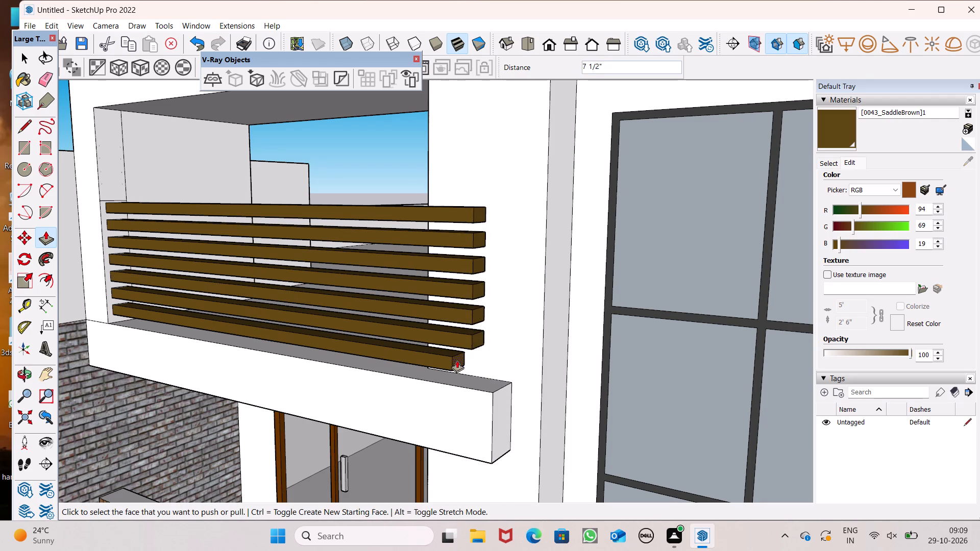
drag(457, 361, 468, 347)
Paint the front and outer side faces of the white block above the brick facade with 0133_Gray.
scroll(464, 309, down, 5)
middle_drag(451, 371, 451, 371)
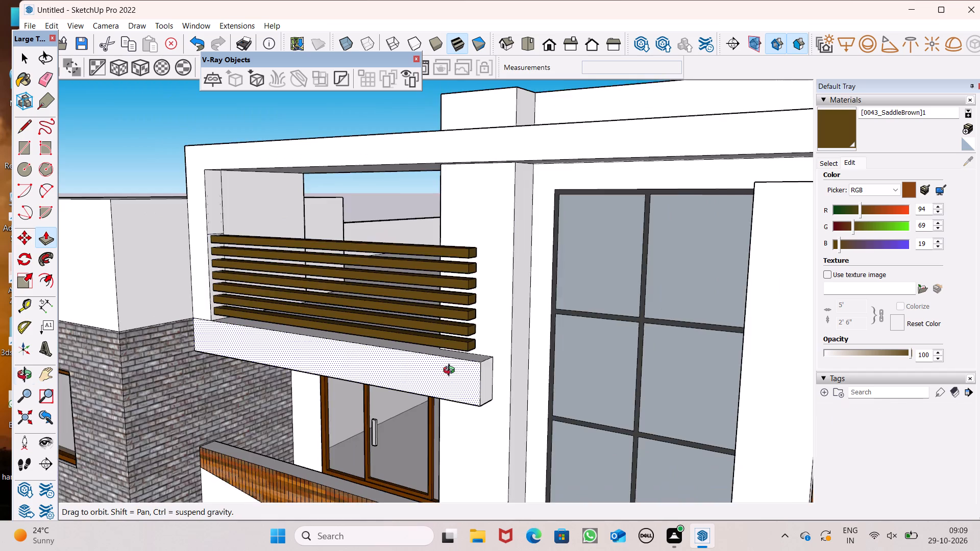
middle_drag(451, 371, 559, 378)
scroll(494, 358, down, 6)
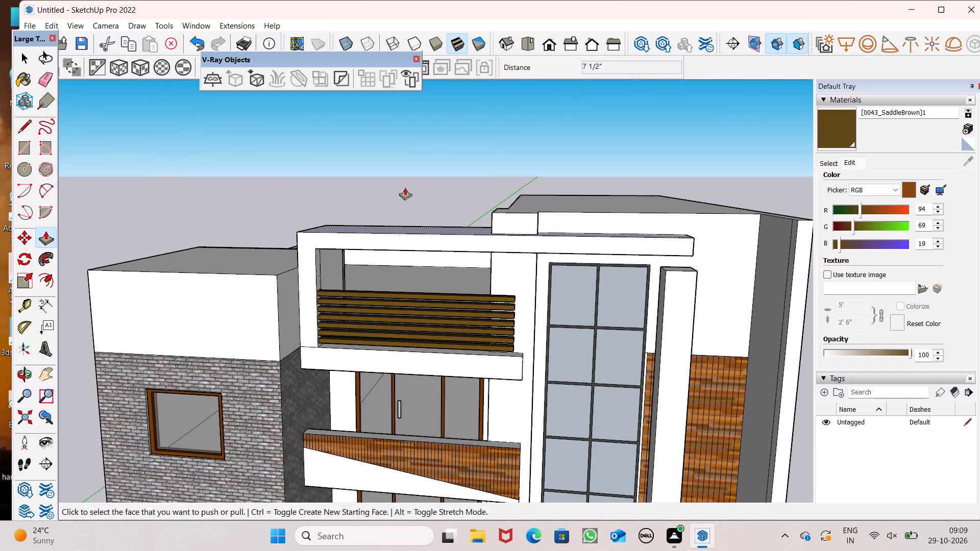
scroll(420, 218, down, 7)
middle_drag(388, 204, 474, 196)
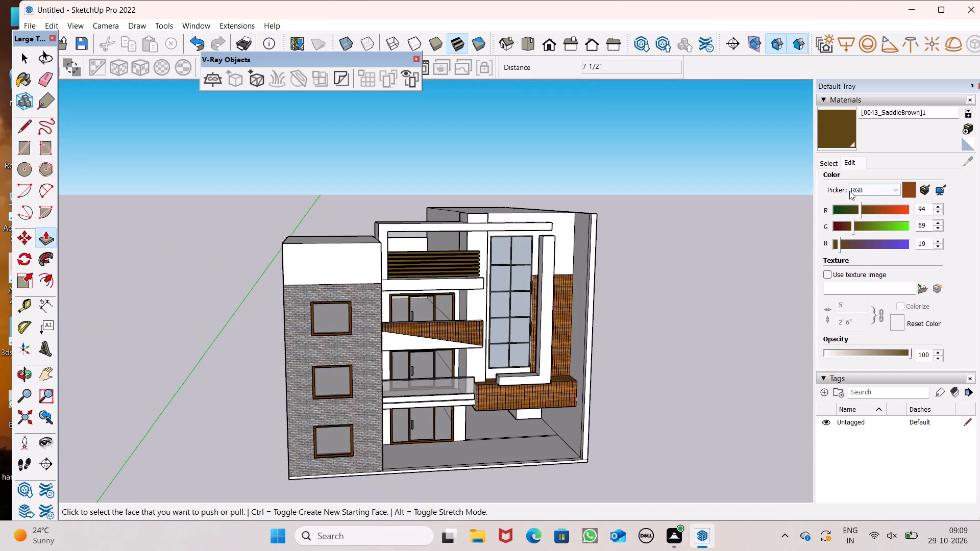
click(826, 162)
scroll(856, 208, down, 8)
scroll(905, 265, down, 7)
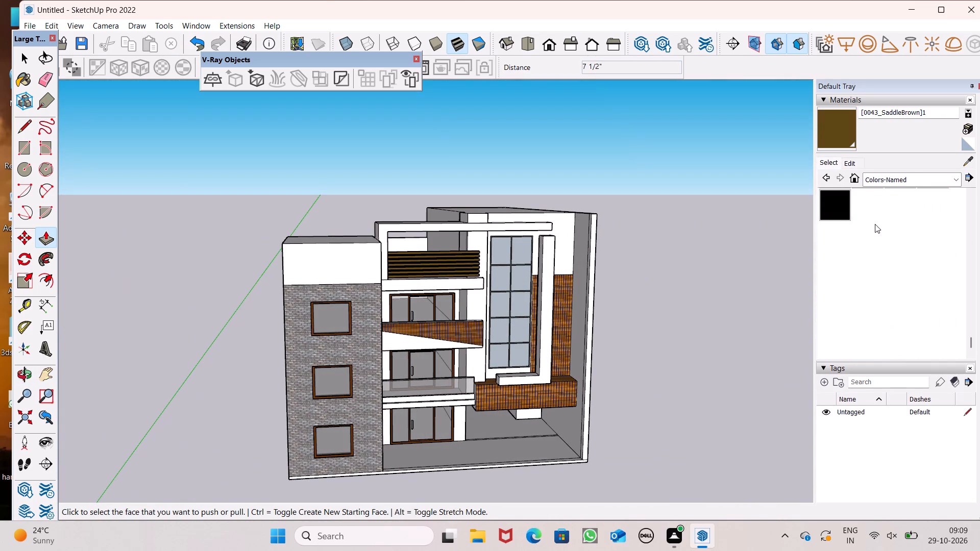
scroll(875, 224, down, 3)
scroll(897, 251, up, 1)
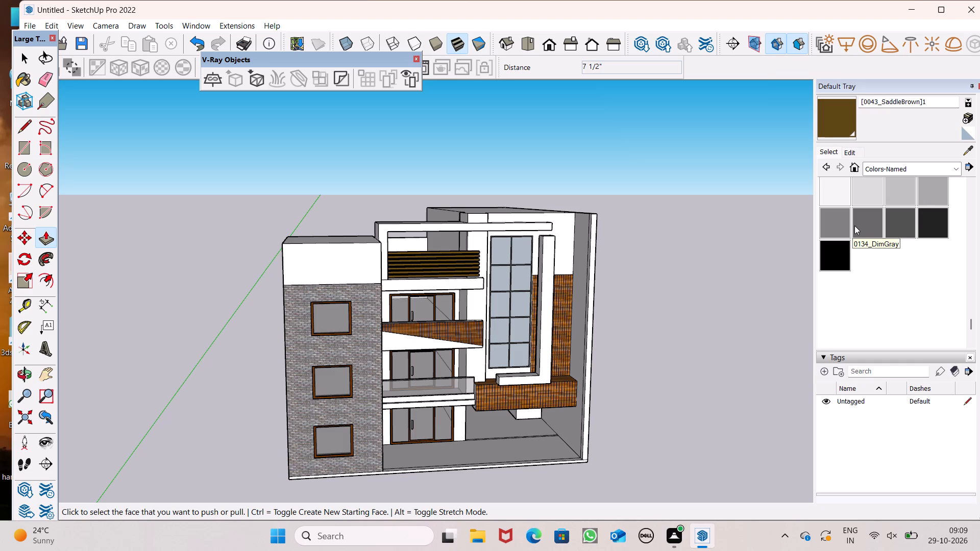
click(836, 226)
scroll(172, 227, up, 3)
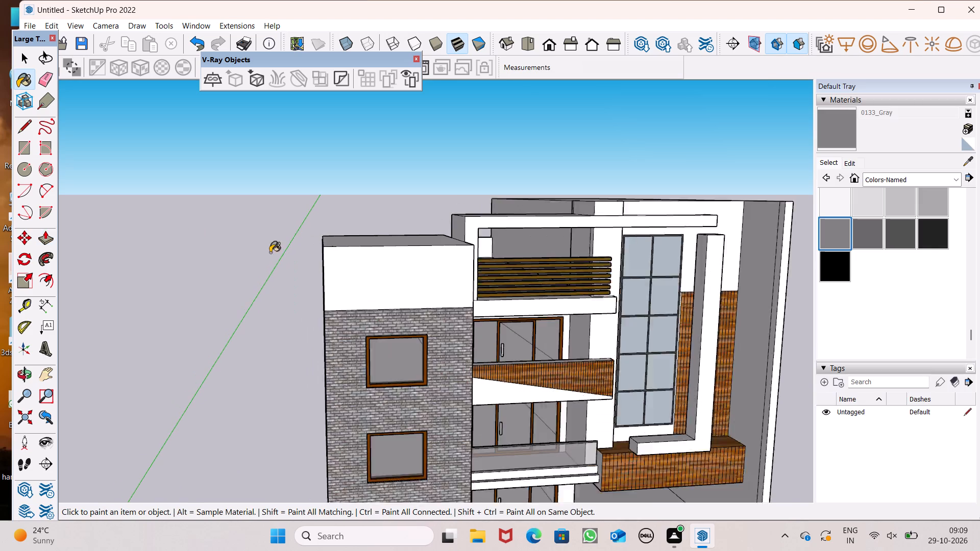
scroll(270, 253, up, 2)
click(377, 293)
middle_drag(359, 296, 510, 296)
click(382, 274)
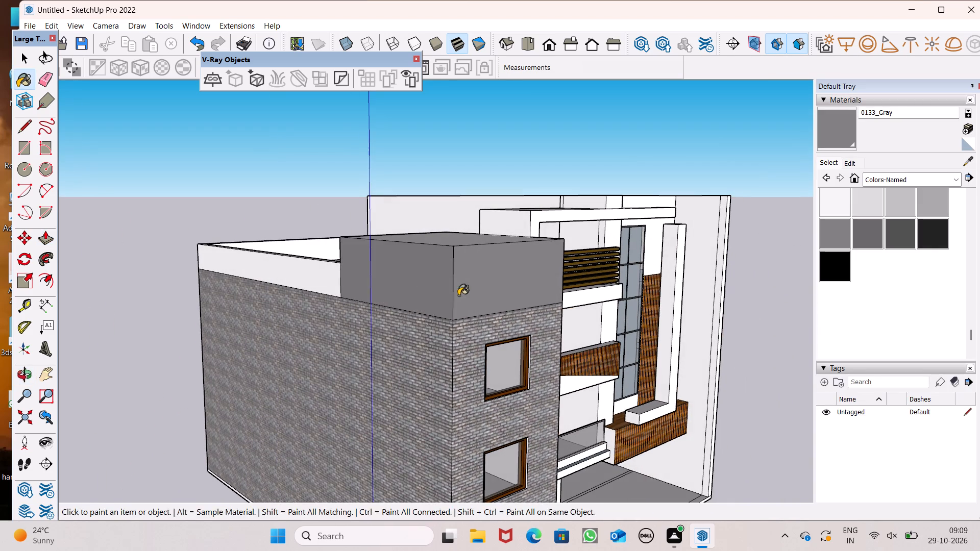
Paint the block's top, its side facing the balcony, and the side wall behind the railing bars with 0133_Gray.
middle_drag(447, 299, 146, 363)
drag(299, 251, 300, 257)
scroll(360, 323, up, 5)
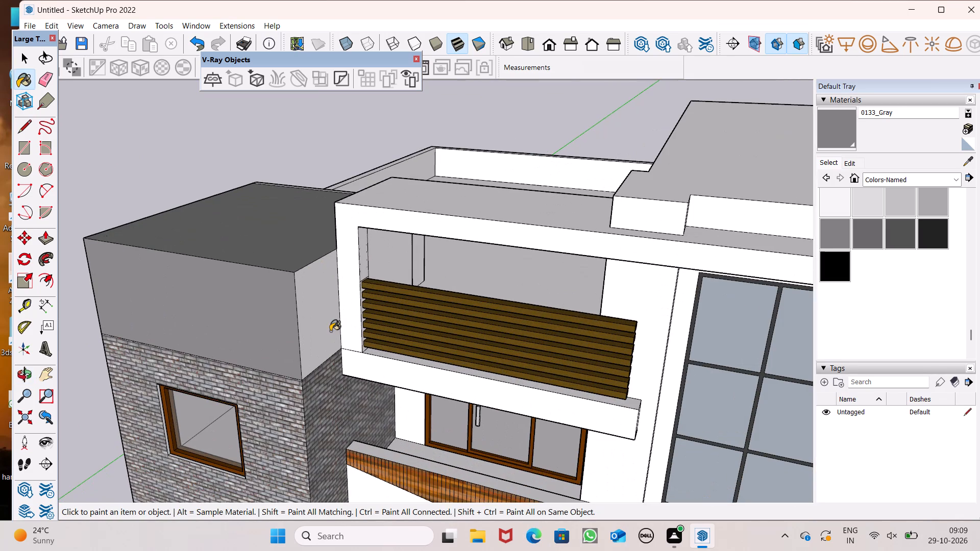
click(330, 331)
scroll(419, 282, up, 7)
click(378, 223)
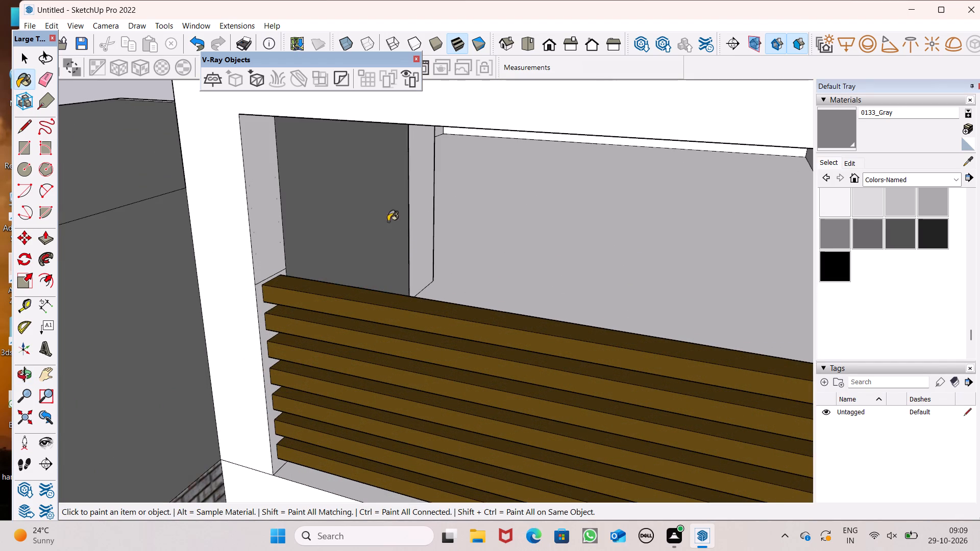
Examine the grey-painted block, the upper balcony frame and the adjoining roof slab from the front and above.
scroll(404, 240, down, 4)
middle_drag(392, 248, 424, 185)
scroll(444, 181, up, 1)
scroll(504, 222, down, 5)
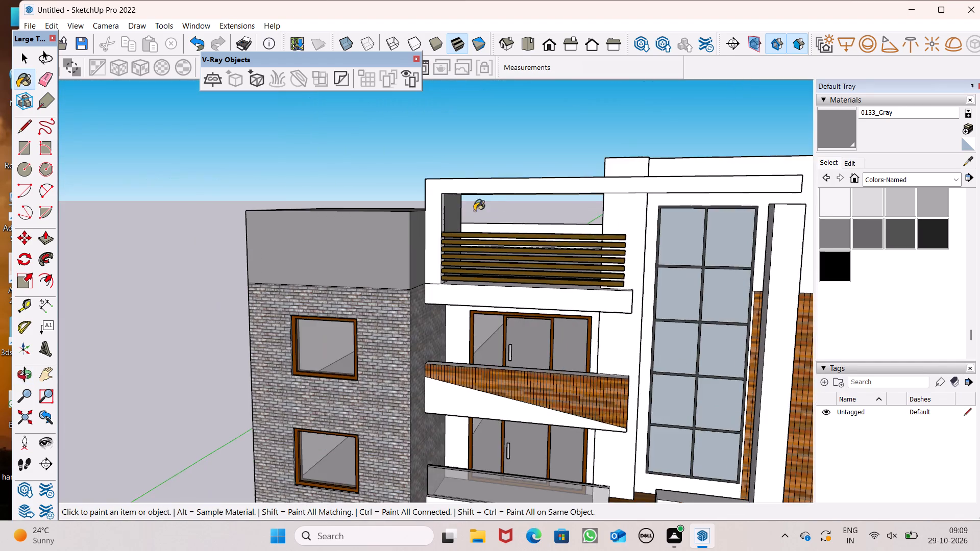
scroll(138, 93, down, 4)
middle_drag(179, 191, 299, 339)
scroll(478, 214, up, 2)
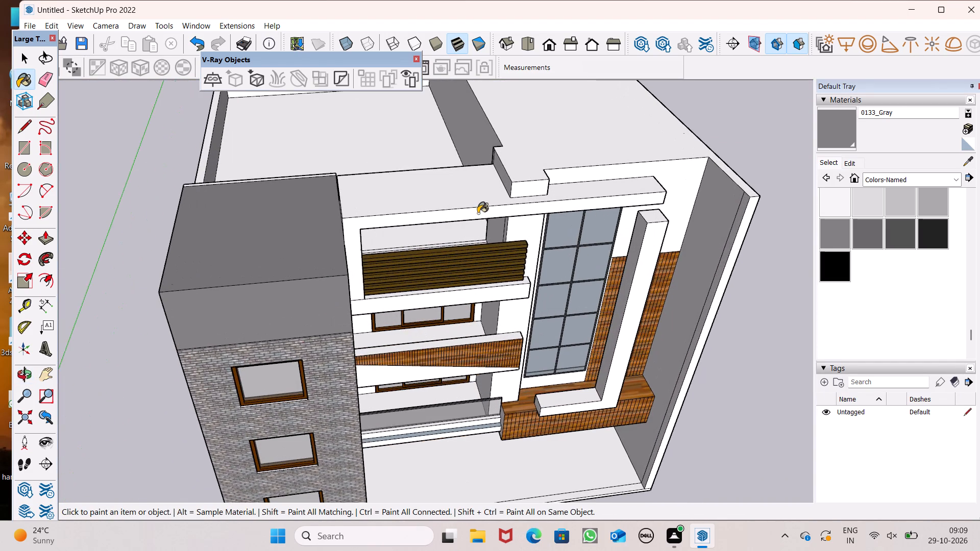
scroll(555, 98, up, 4)
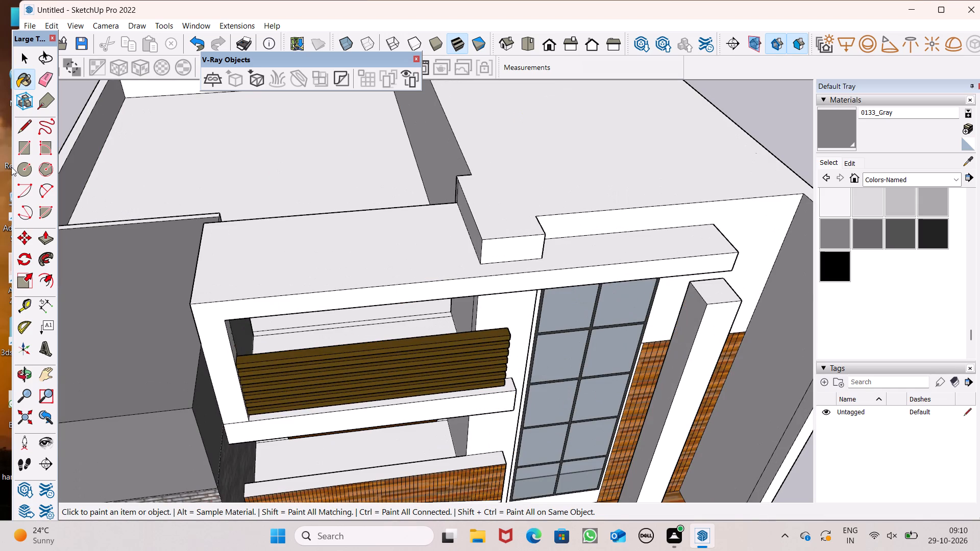
drag(34, 146, 52, 153)
scroll(295, 229, down, 5)
scroll(431, 217, down, 3)
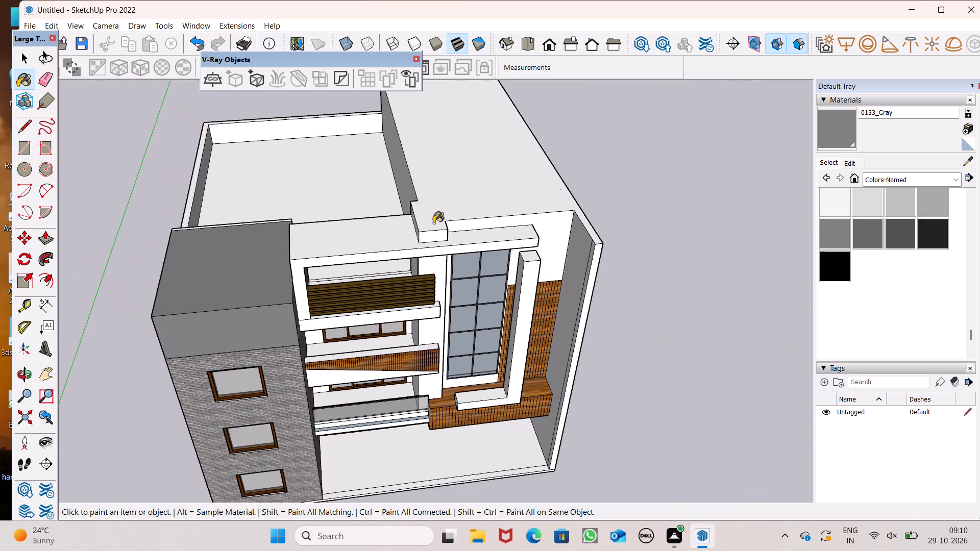
middle_drag(433, 235, 355, 292)
middle_drag(289, 263, 352, 352)
scroll(349, 350, up, 2)
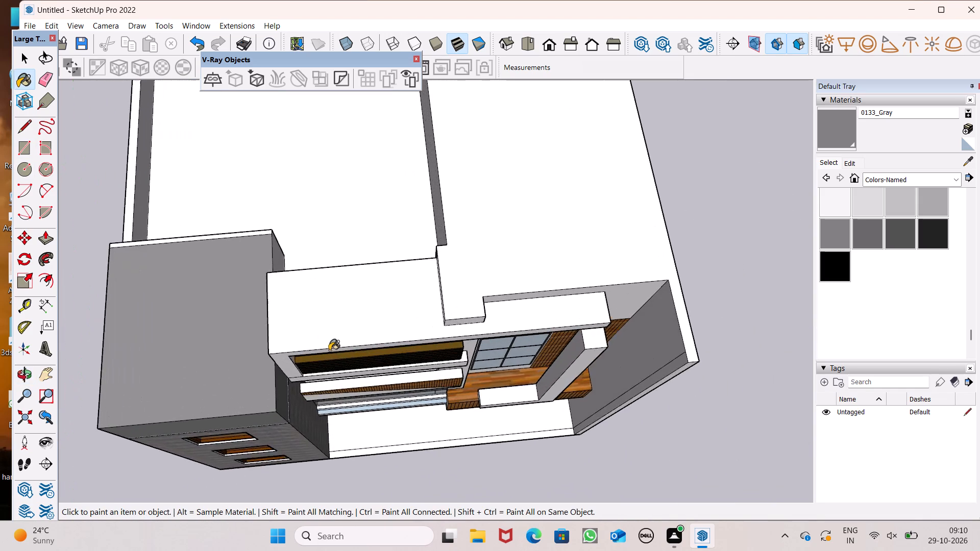
scroll(329, 350, up, 1)
scroll(452, 226, down, 4)
middle_drag(426, 311, 390, 300)
scroll(347, 311, up, 3)
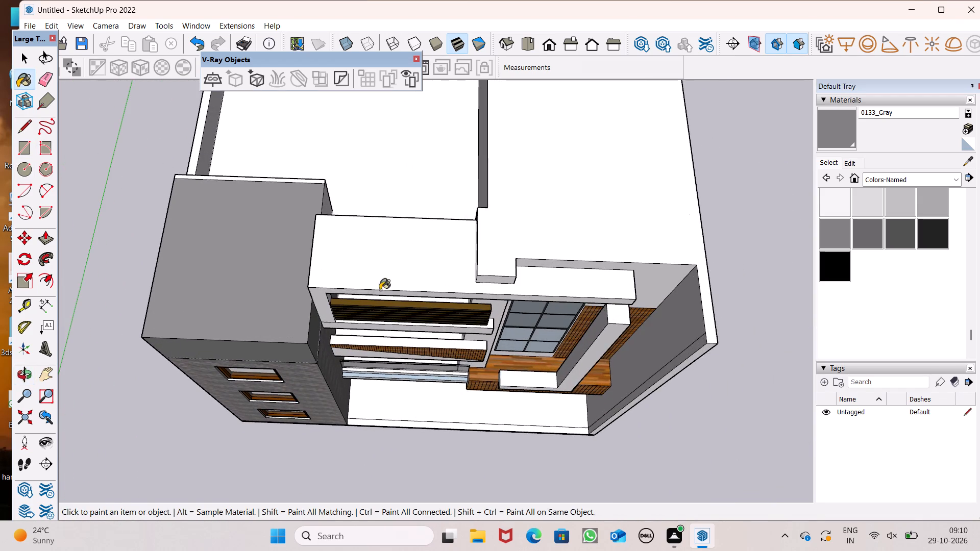
middle_drag(383, 288, 424, 285)
scroll(405, 264, up, 2)
middle_drag(416, 262, 401, 270)
scroll(402, 270, up, 2)
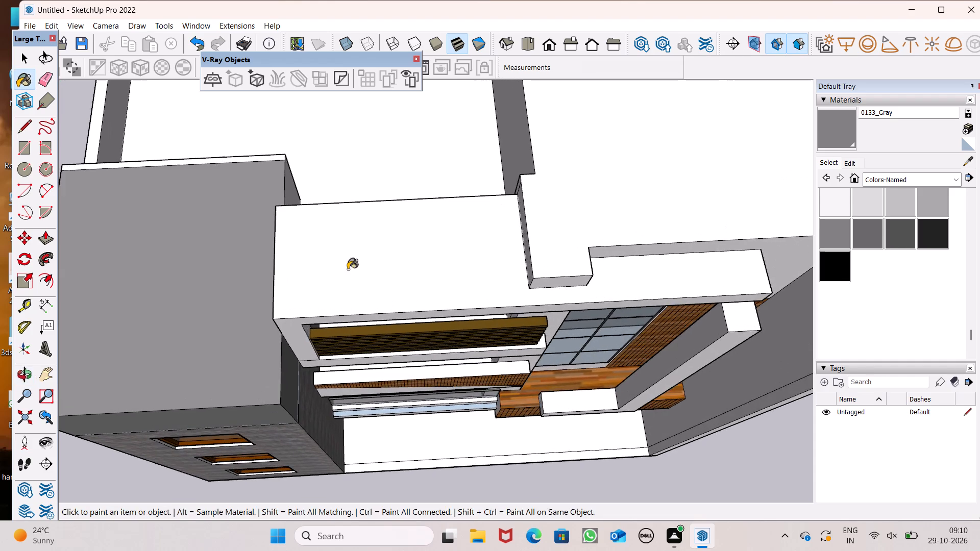
Draw a narrow rectangle about 4' 8" by 9" on the white roof slab above the balcony, near the grey block.
middle_drag(402, 270, 366, 267)
scroll(367, 267, up, 1)
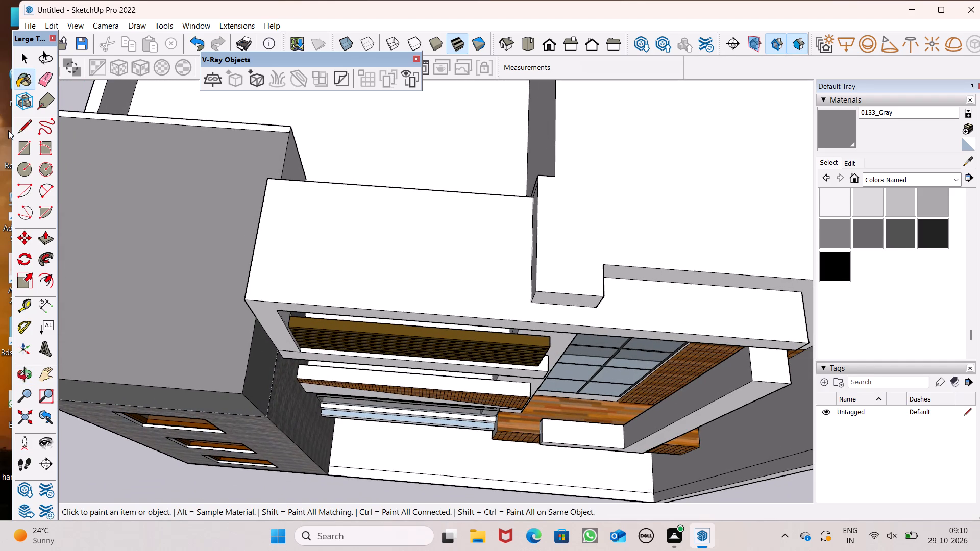
click(22, 153)
scroll(358, 256, up, 3)
scroll(394, 300, down, 3)
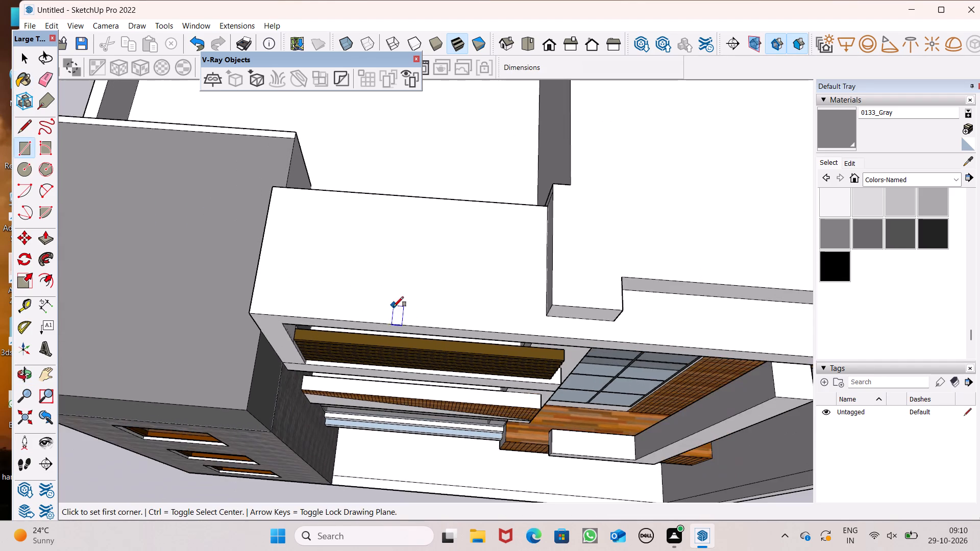
middle_drag(401, 303, 445, 300)
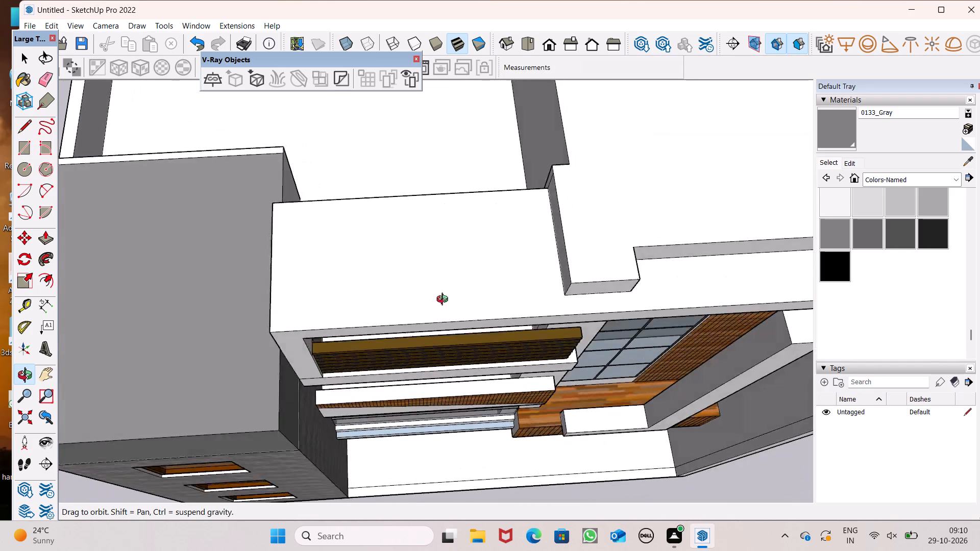
middle_drag(445, 300, 442, 323)
scroll(401, 291, up, 6)
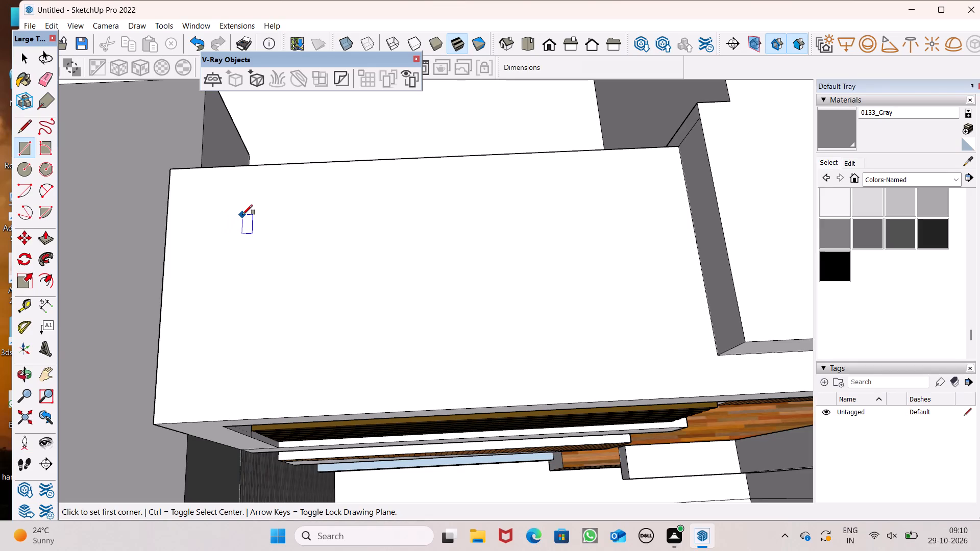
click(244, 206)
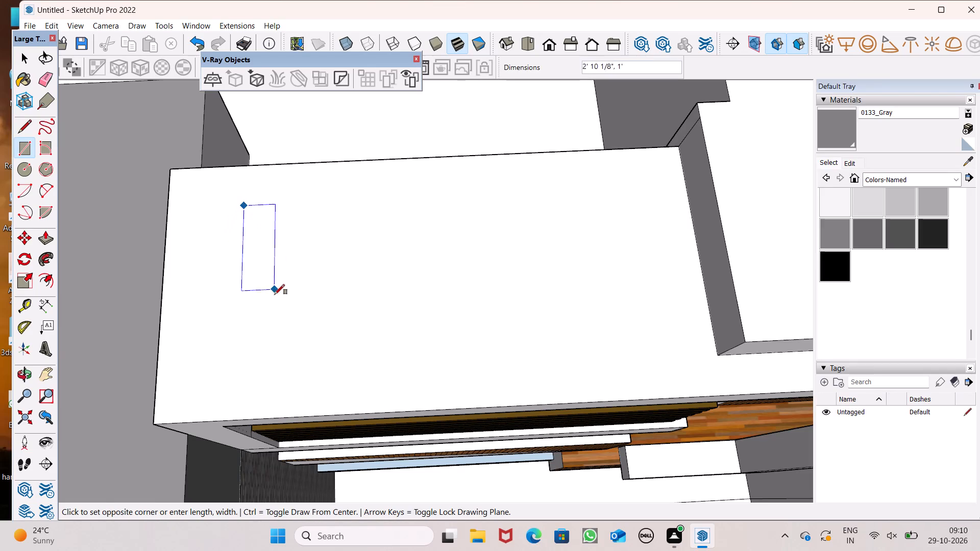
click(265, 351)
Copy the narrow rectangle along the roof slab at about 1' 5 3/4" spacing, multiplied by 5 into a row.
key(space)
double_click(263, 336)
key(m)
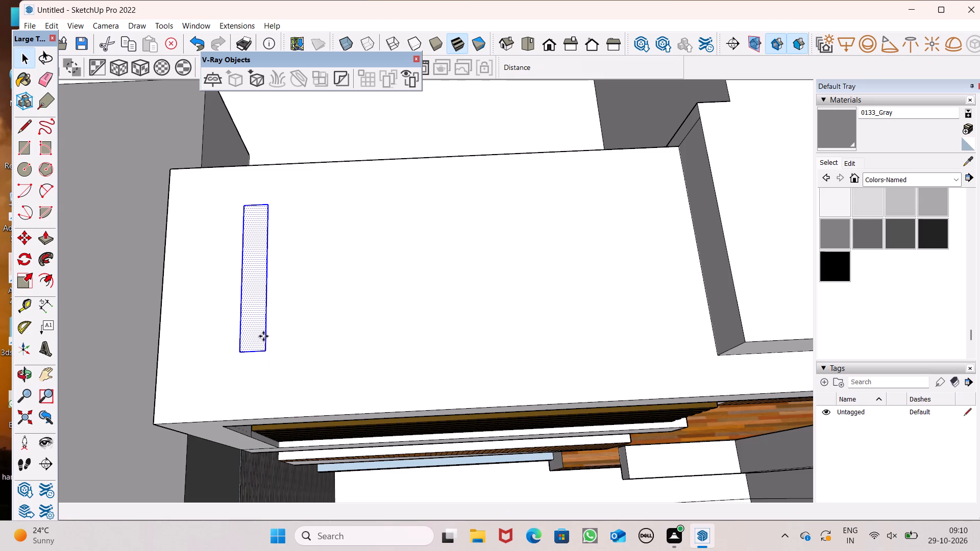
key(Return)
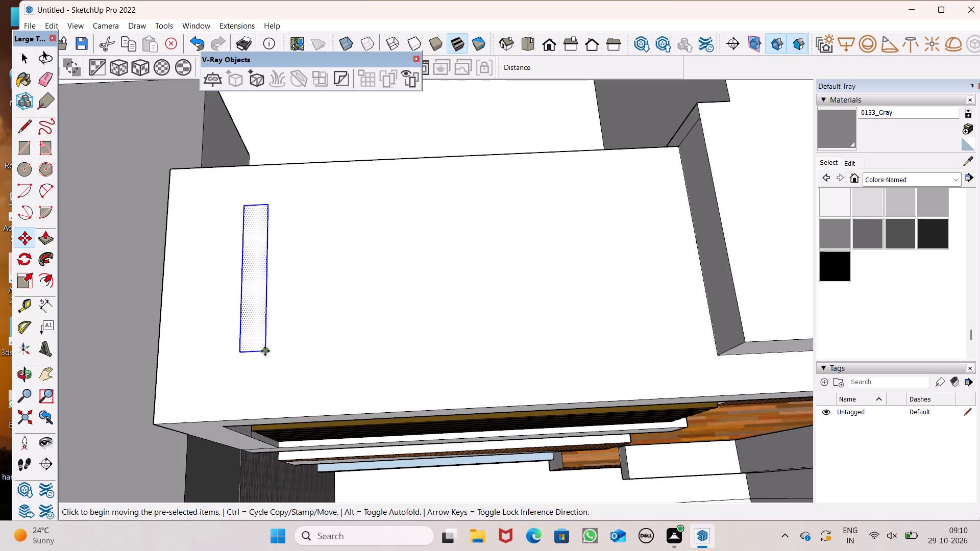
drag(265, 351, 316, 348)
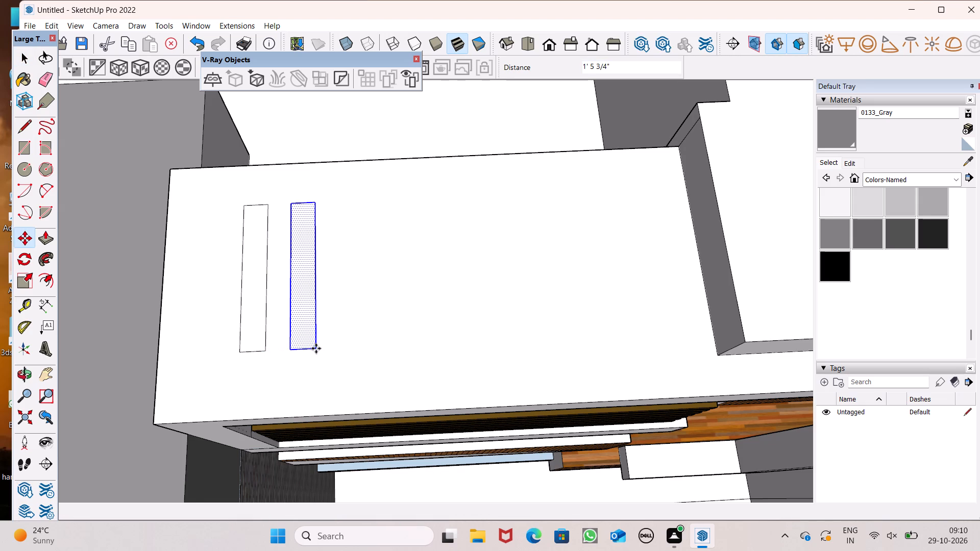
key(shift+asterisk)
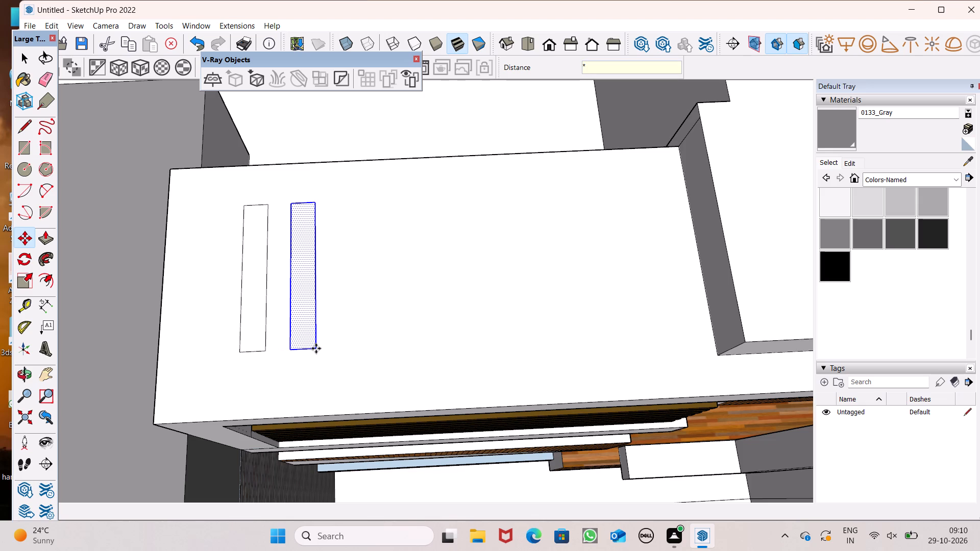
key(5)
key(Return)
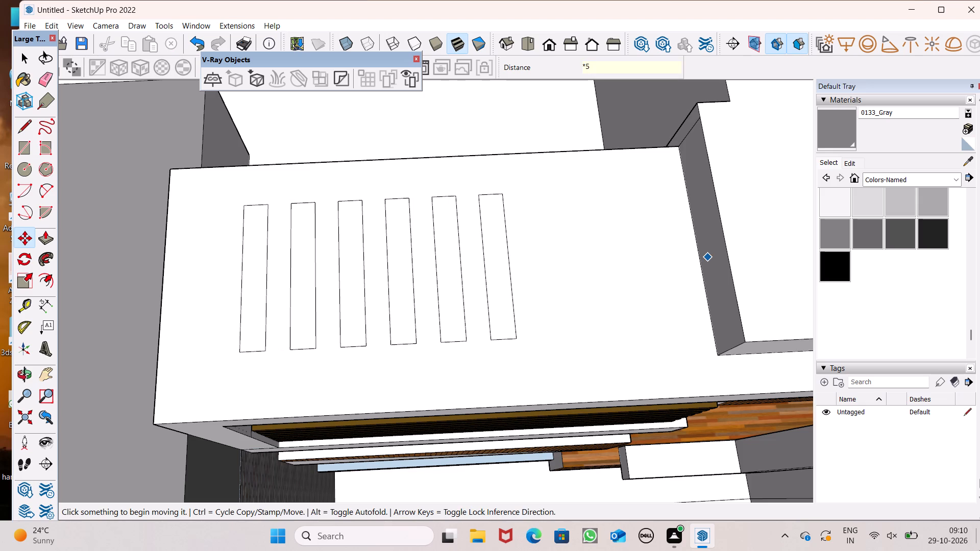
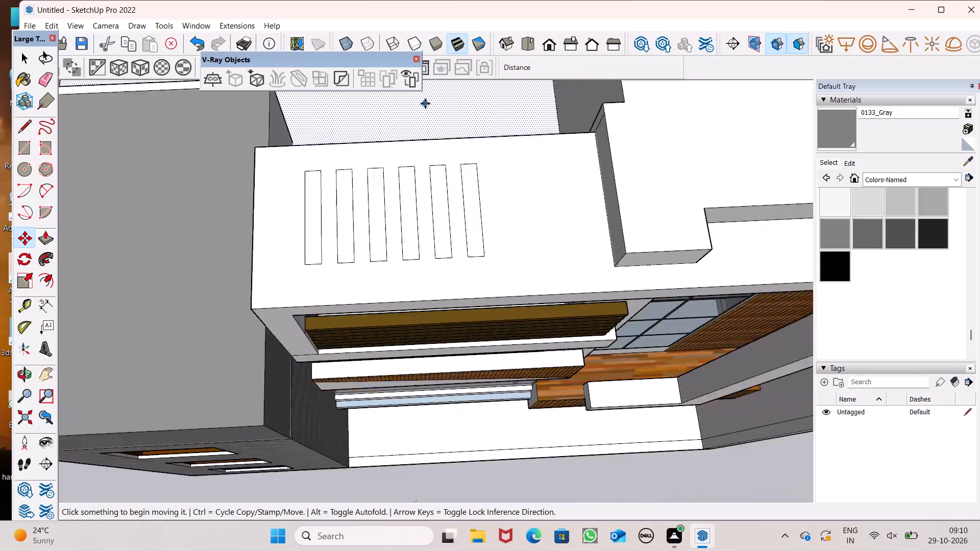
Copy the sixth narrow rectangle on the roof slab about 1' 5 1/2" along the row as a seventh one.
scroll(424, 133, down, 2)
middle_drag(418, 233, 430, 51)
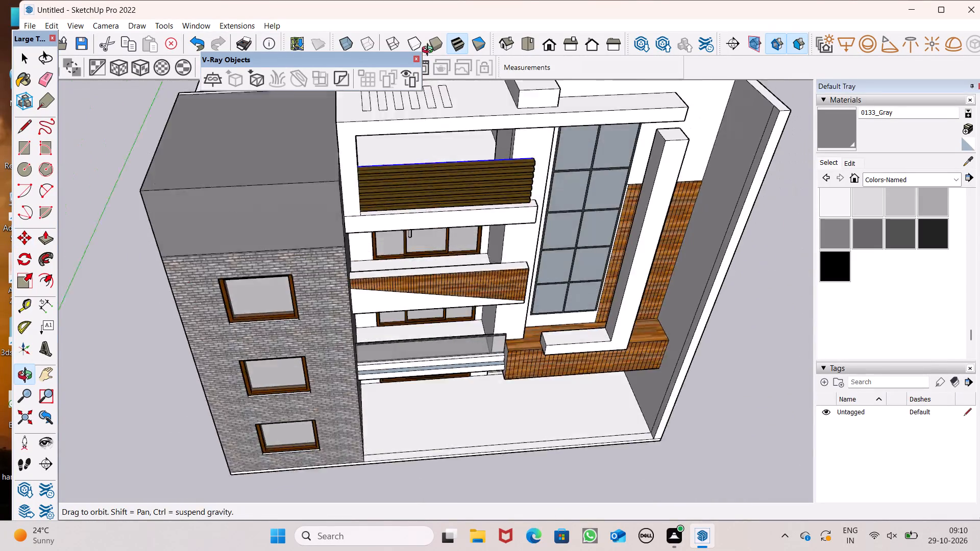
middle_drag(430, 51, 419, 0)
scroll(419, 0, up, 1)
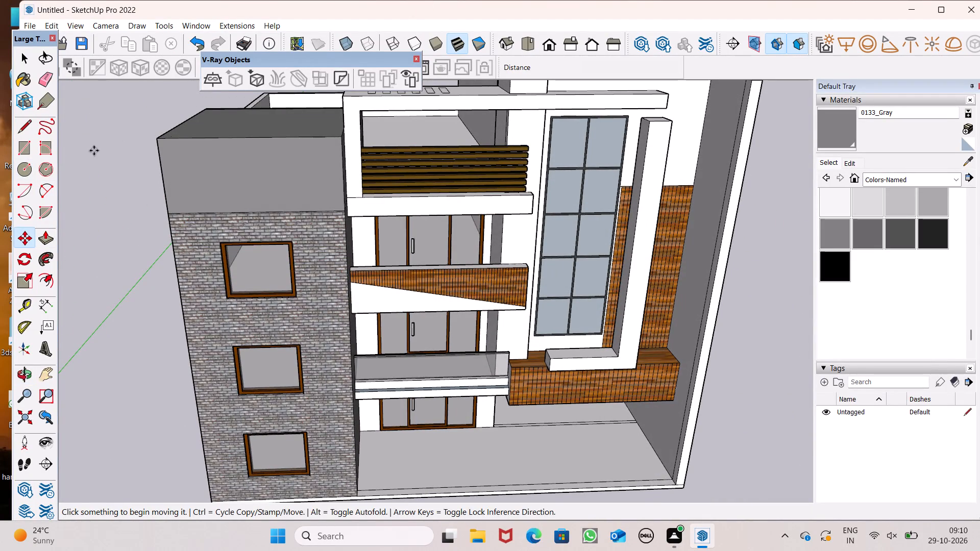
key(space)
scroll(93, 165, down, 6)
scroll(272, 128, up, 6)
scroll(315, 136, down, 2)
middle_drag(365, 123, 396, 88)
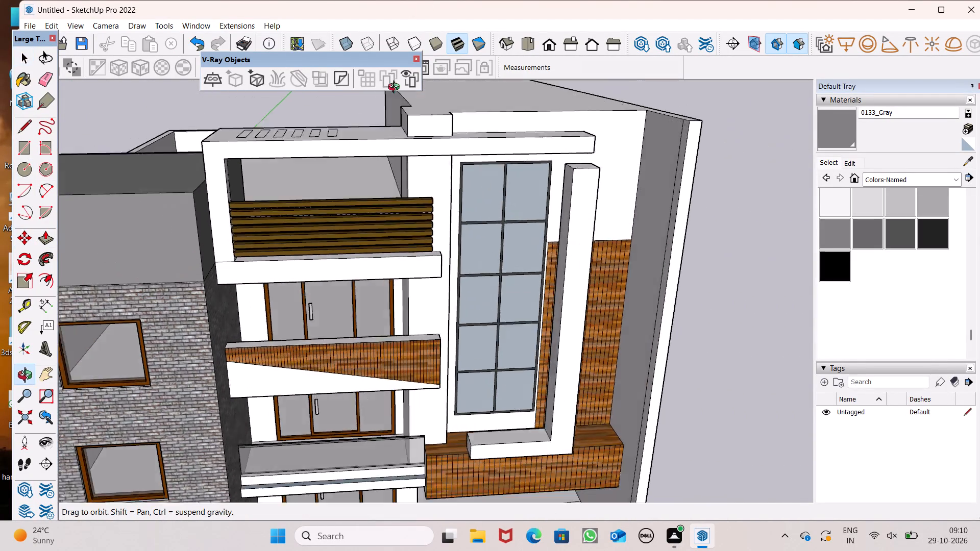
middle_drag(396, 88, 336, 282)
scroll(309, 241, up, 1)
middle_drag(327, 272, 342, 311)
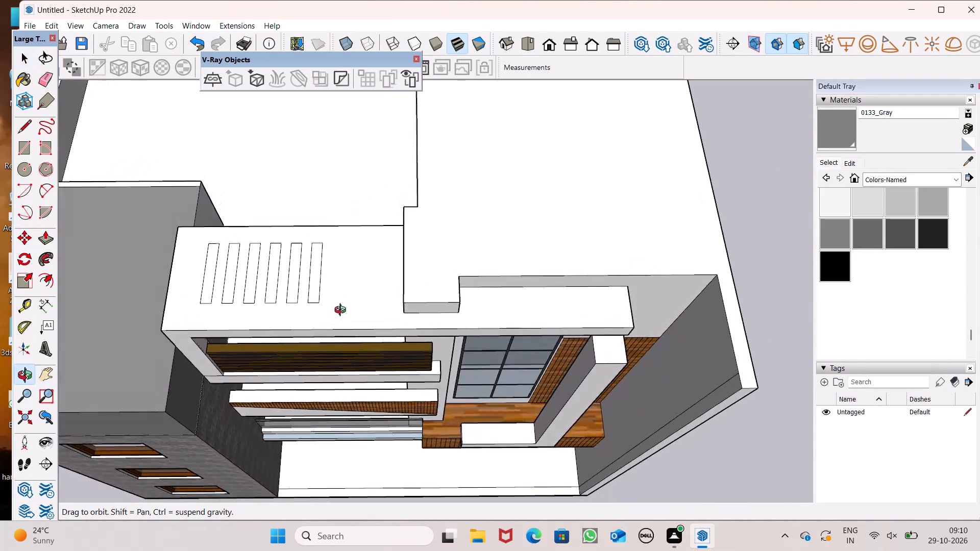
middle_drag(342, 311, 341, 311)
scroll(323, 287, up, 6)
double_click(309, 283)
key(m)
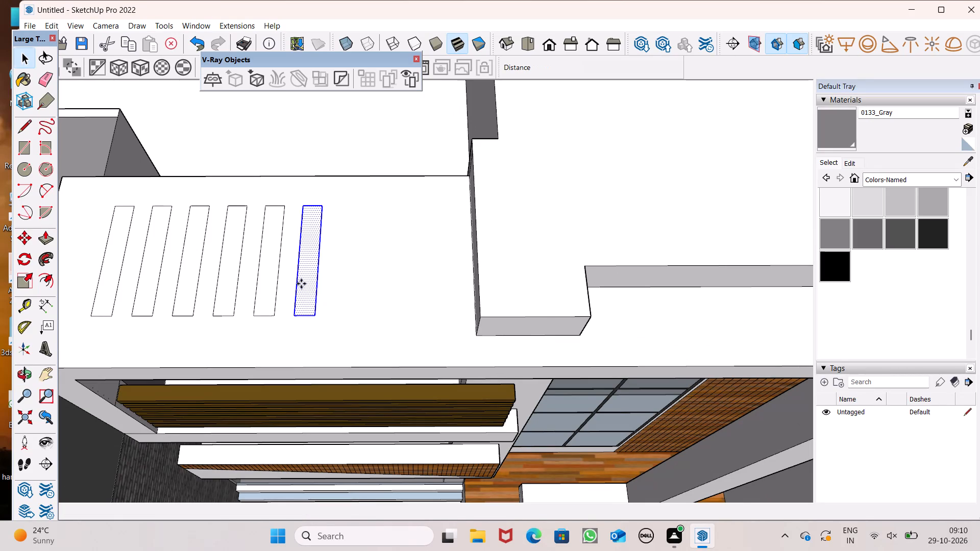
key(Return)
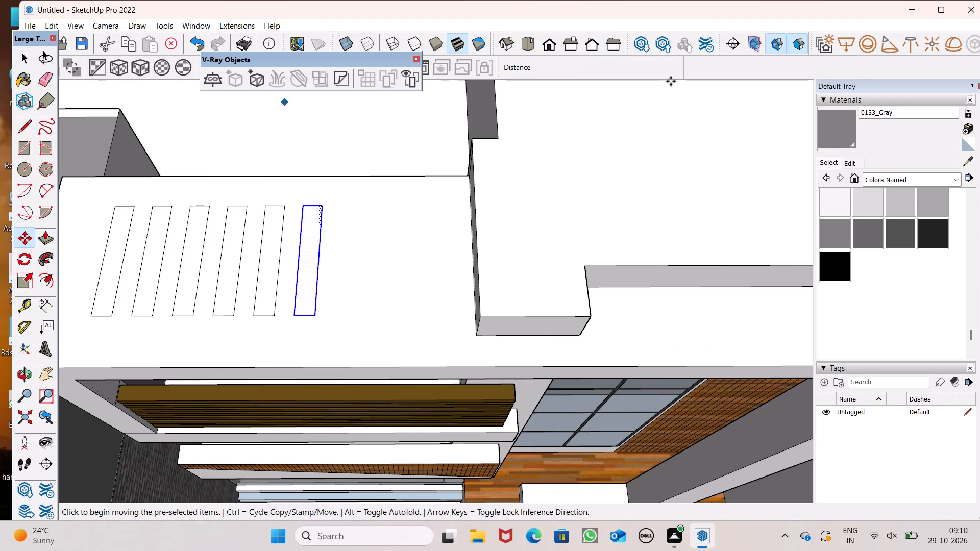
scroll(656, 118, up, 1)
middle_drag(281, 283, 295, 298)
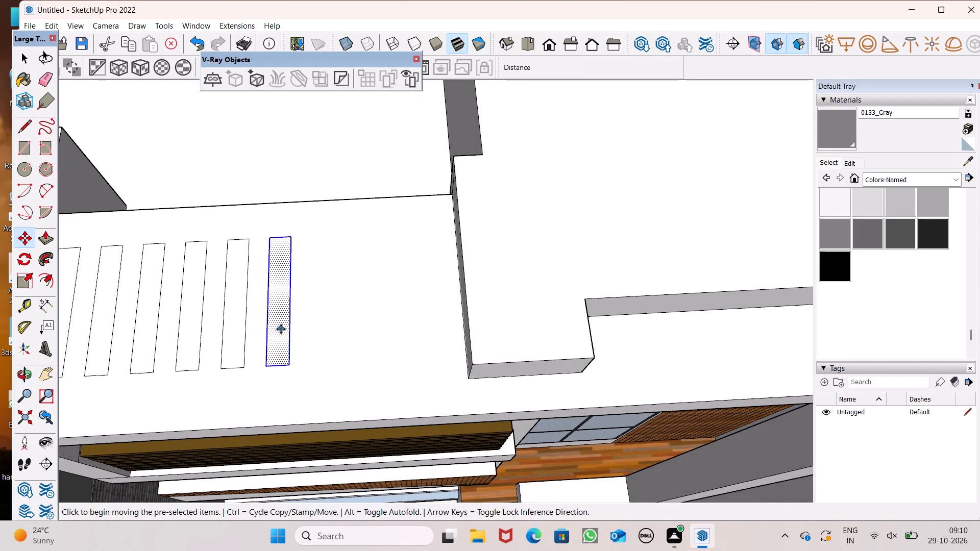
scroll(280, 330, down, 2)
scroll(284, 382, up, 8)
scroll(307, 356, down, 4)
scroll(312, 293, up, 5)
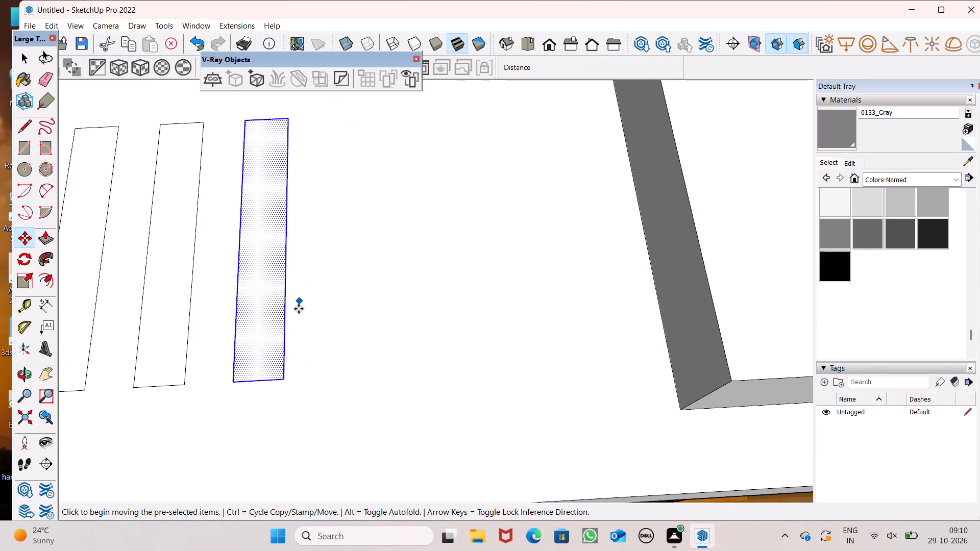
scroll(296, 333, down, 1)
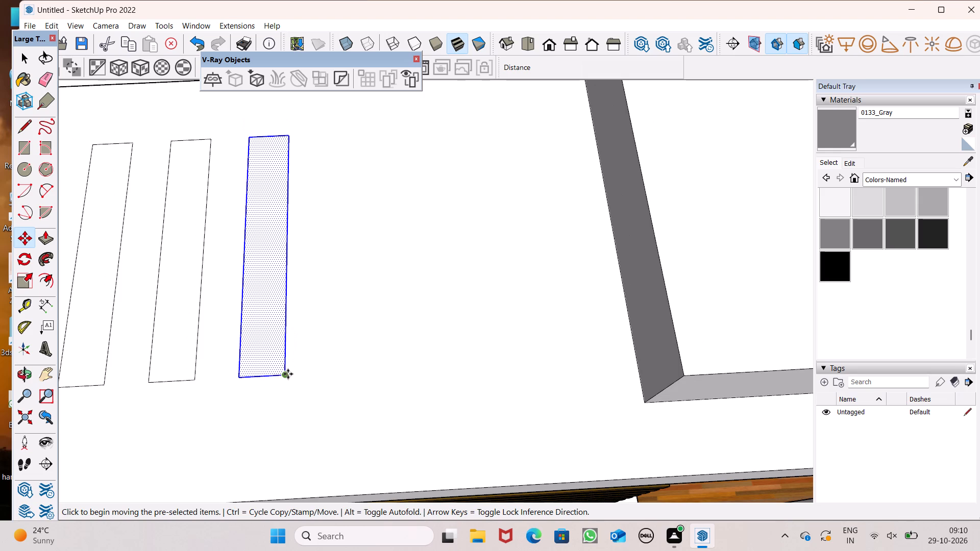
drag(284, 373, 320, 378)
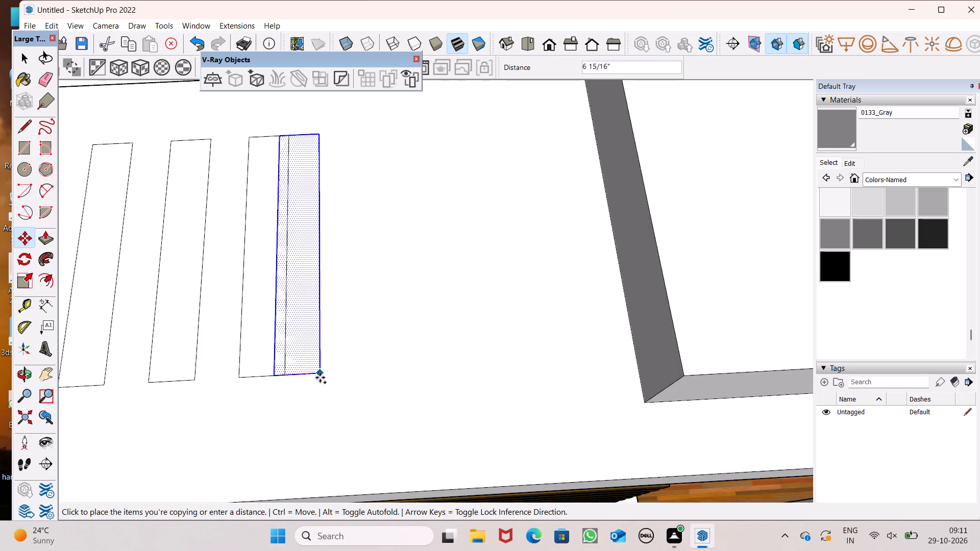
drag(320, 378, 365, 374)
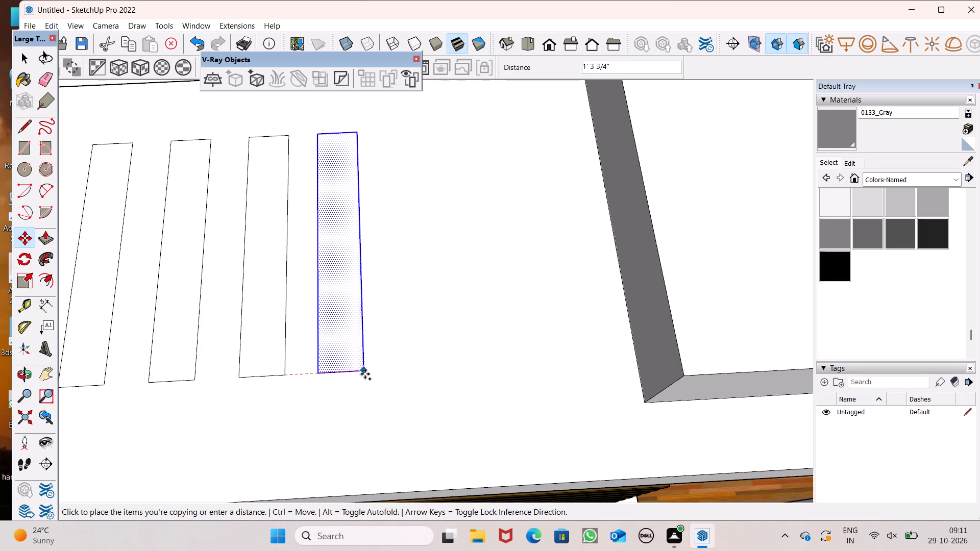
drag(365, 374, 370, 374)
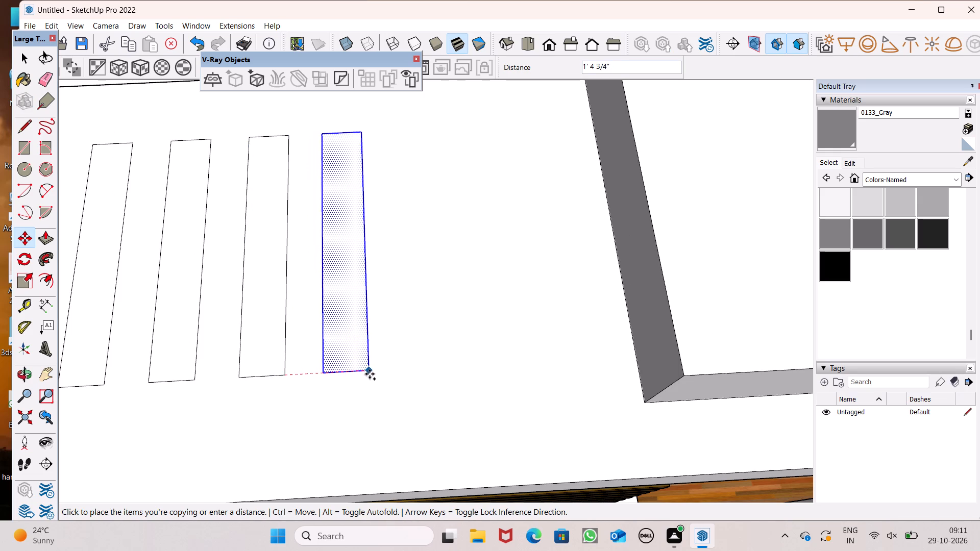
drag(370, 374, 374, 372)
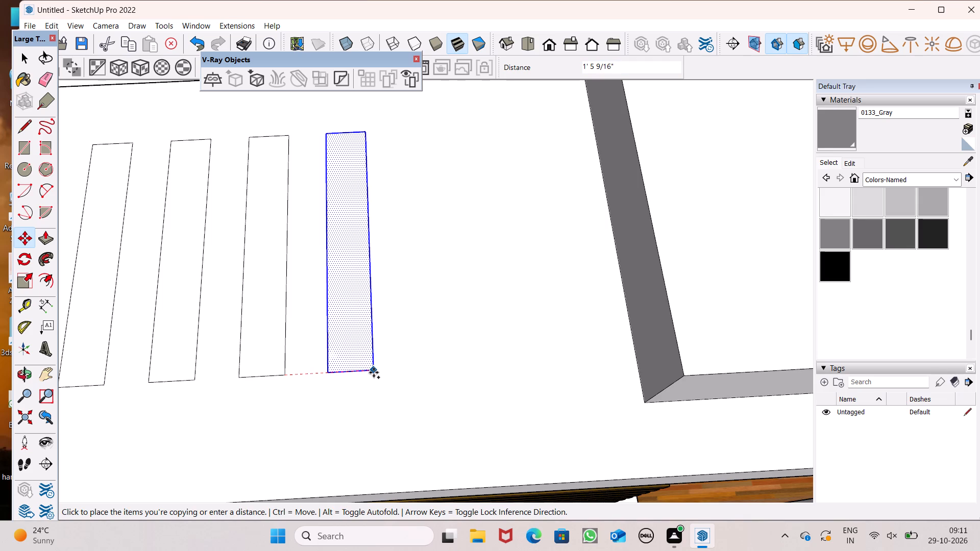
drag(374, 372, 372, 373)
Copy the seventh rectangle farther along the row with similar spacing to make an eighth.
drag(372, 369, 405, 367)
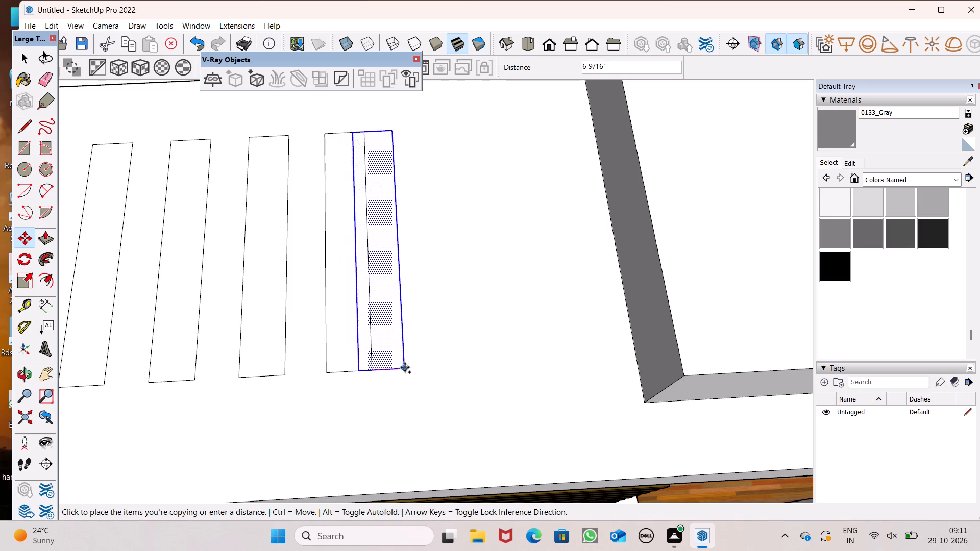
drag(405, 367, 449, 368)
scroll(456, 313, down, 1)
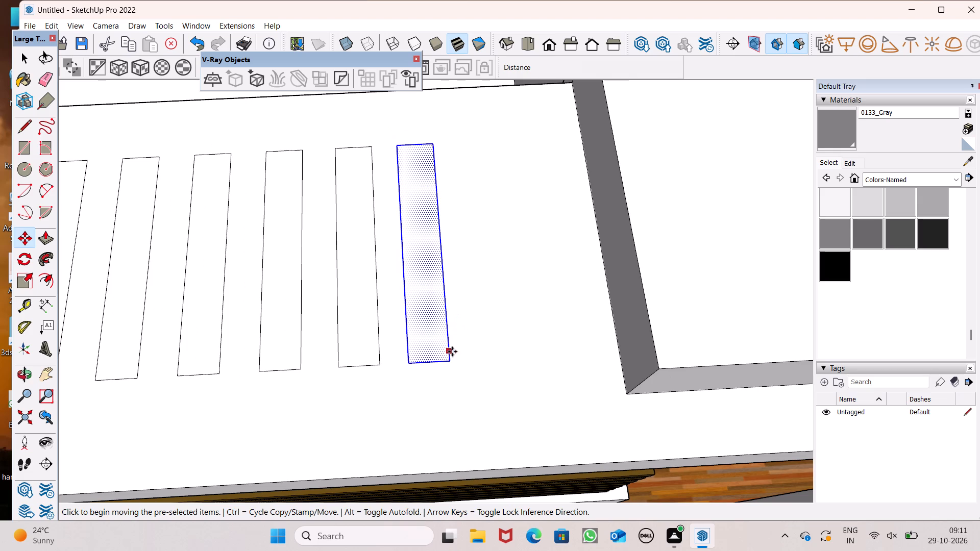
Nudge the eighth rectangle slightly away from the seventh to even out the spacing, and clear the selection.
drag(449, 359, 451, 363)
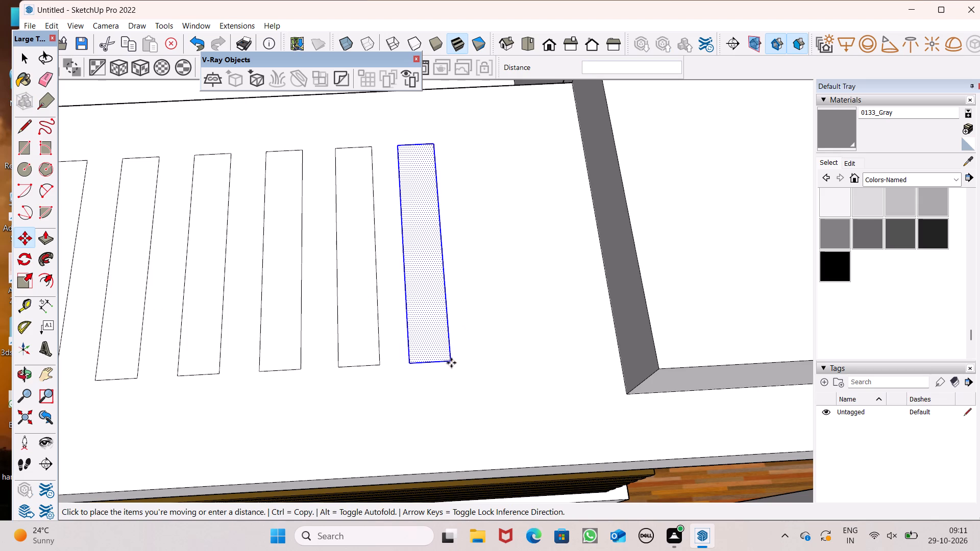
drag(451, 363, 455, 365)
scroll(453, 304, down, 9)
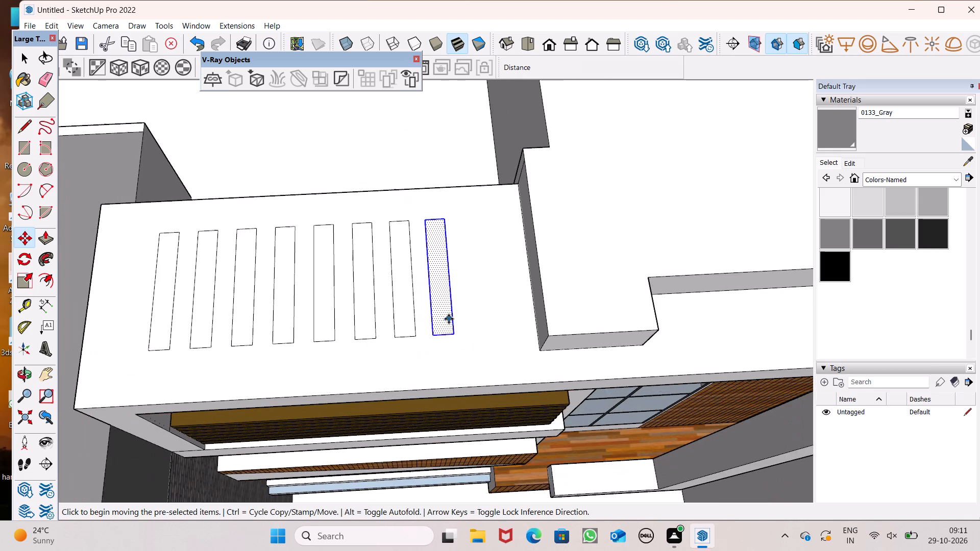
scroll(449, 318, up, 8)
scroll(453, 425, down, 5)
key(space)
scroll(443, 354, down, 7)
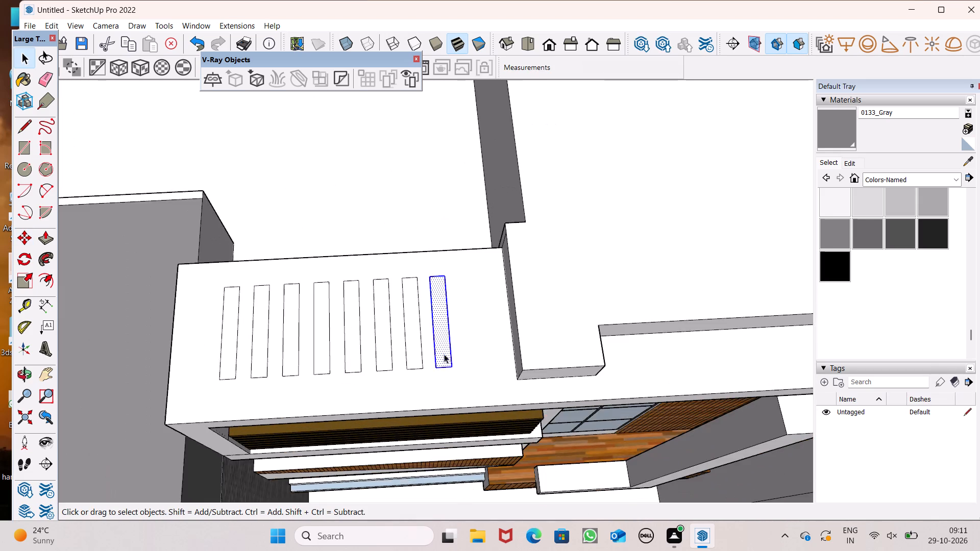
scroll(468, 317, down, 12)
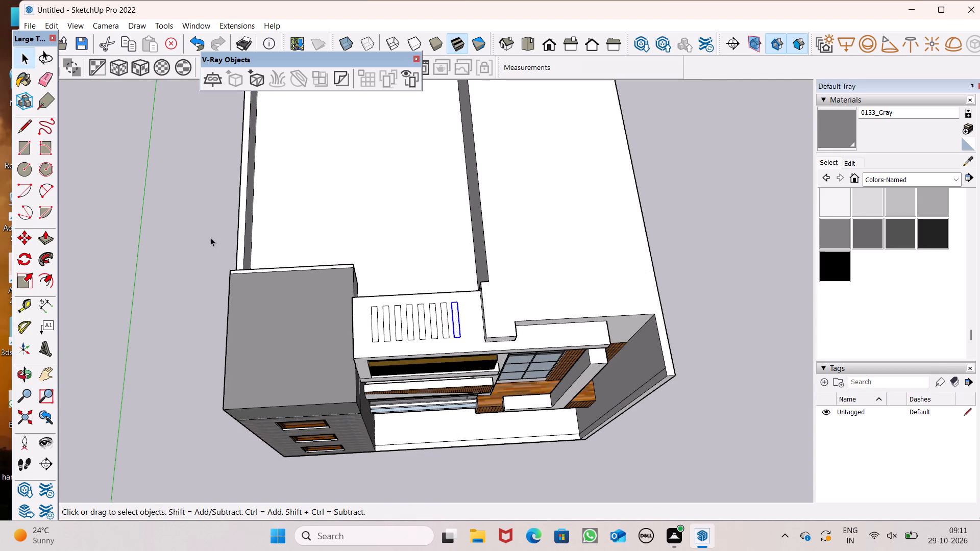
click(210, 237)
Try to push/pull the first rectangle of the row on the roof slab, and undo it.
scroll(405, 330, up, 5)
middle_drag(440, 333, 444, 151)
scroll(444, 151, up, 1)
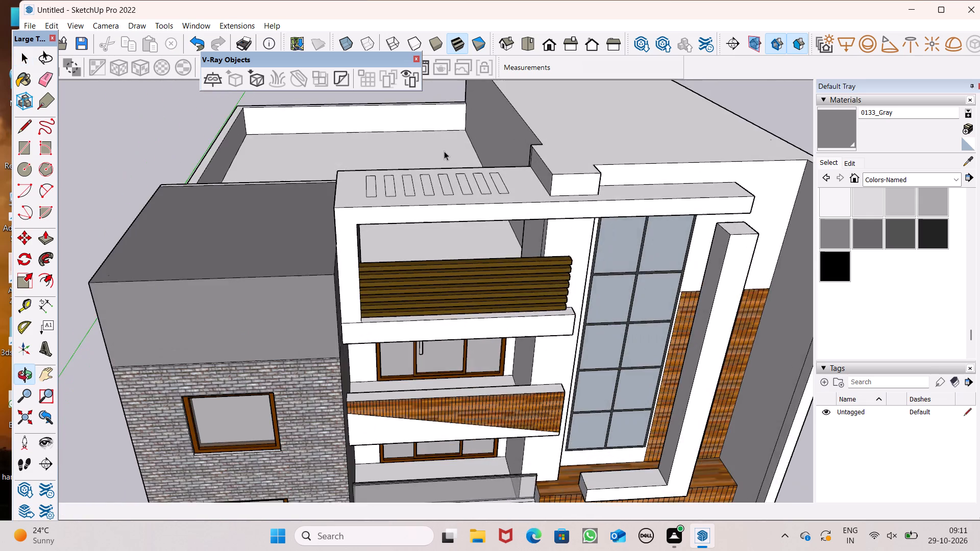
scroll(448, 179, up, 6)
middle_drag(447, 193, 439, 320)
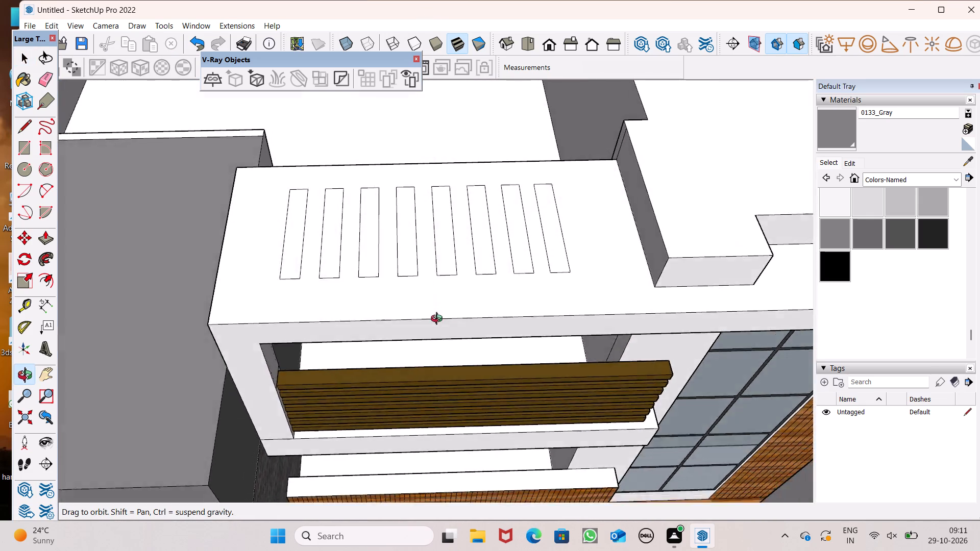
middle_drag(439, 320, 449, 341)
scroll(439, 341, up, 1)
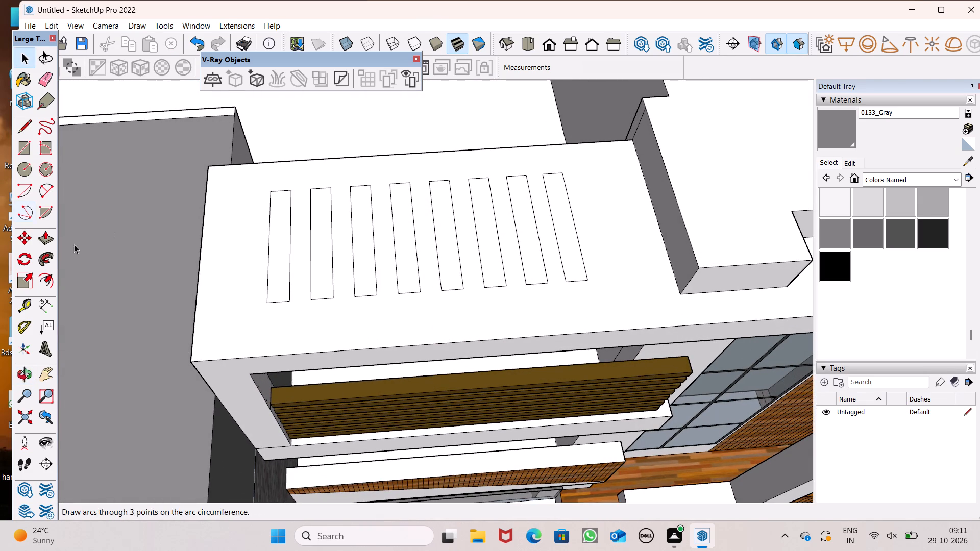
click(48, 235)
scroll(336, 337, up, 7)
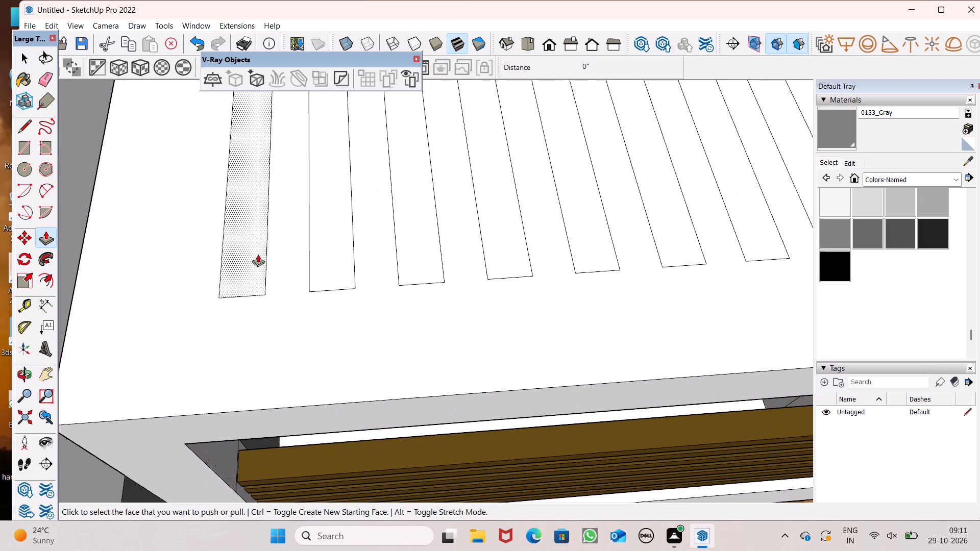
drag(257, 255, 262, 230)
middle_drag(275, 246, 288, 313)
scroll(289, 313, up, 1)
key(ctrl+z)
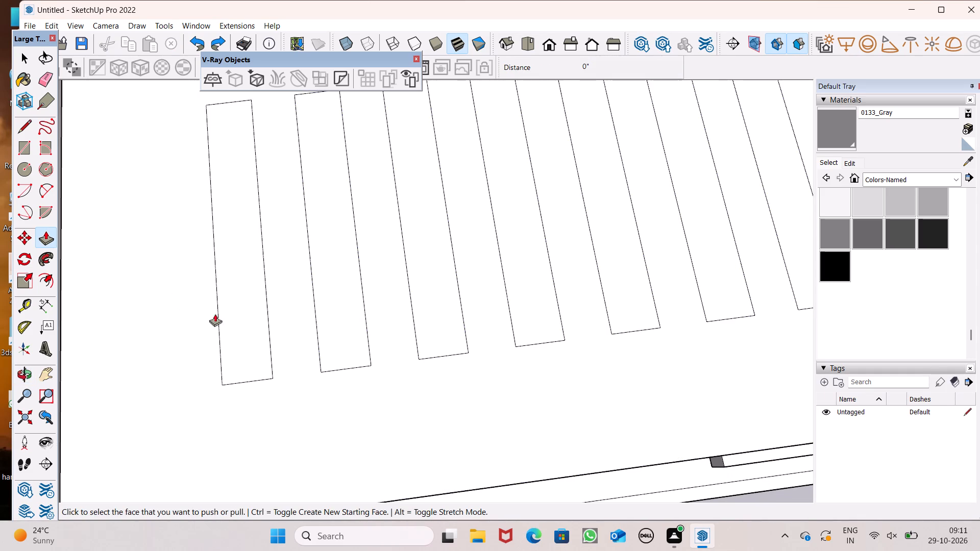
Push the first four rectangles down about 1' 4 1/2" through the roof slab to cut open slots.
drag(241, 317, 263, 322)
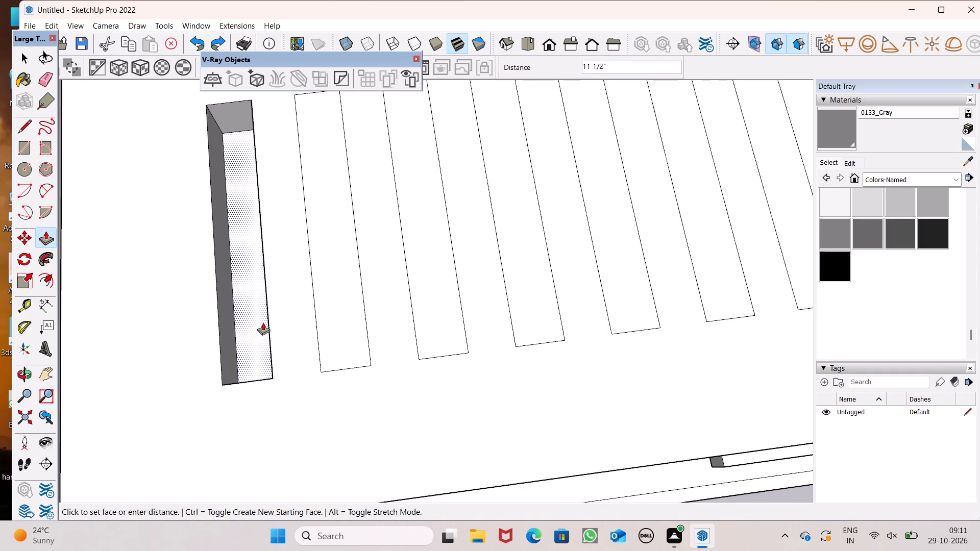
drag(263, 322, 247, 357)
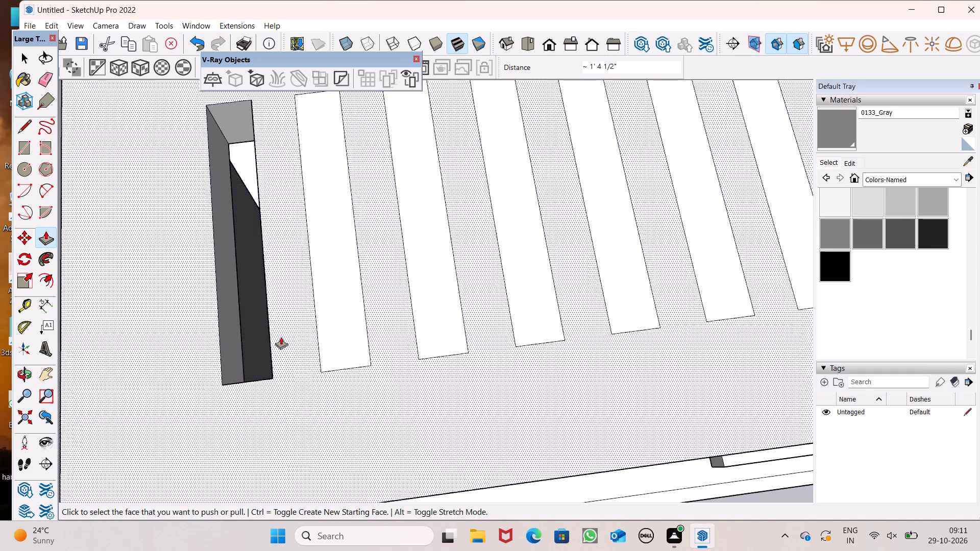
middle_drag(320, 338, 344, 231)
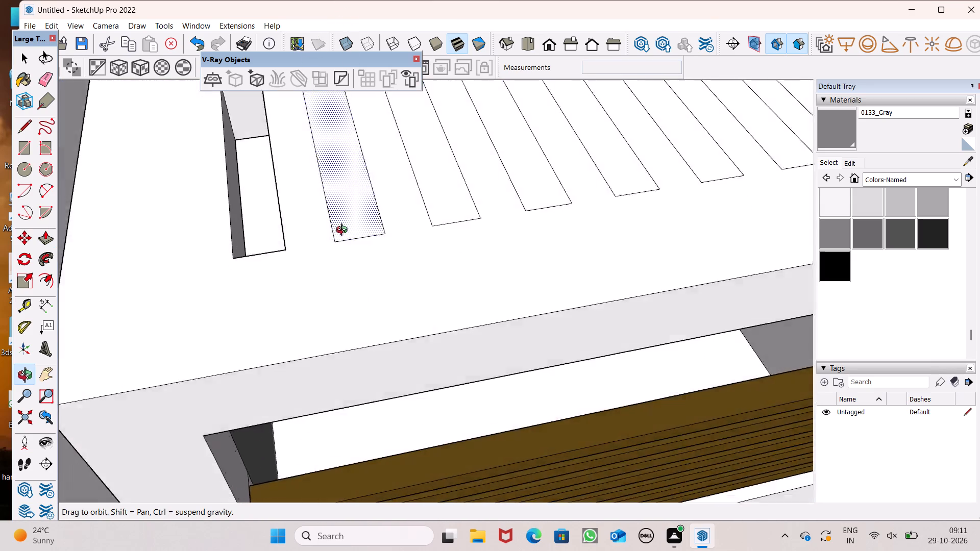
middle_drag(344, 231, 328, 359)
drag(358, 333, 359, 363)
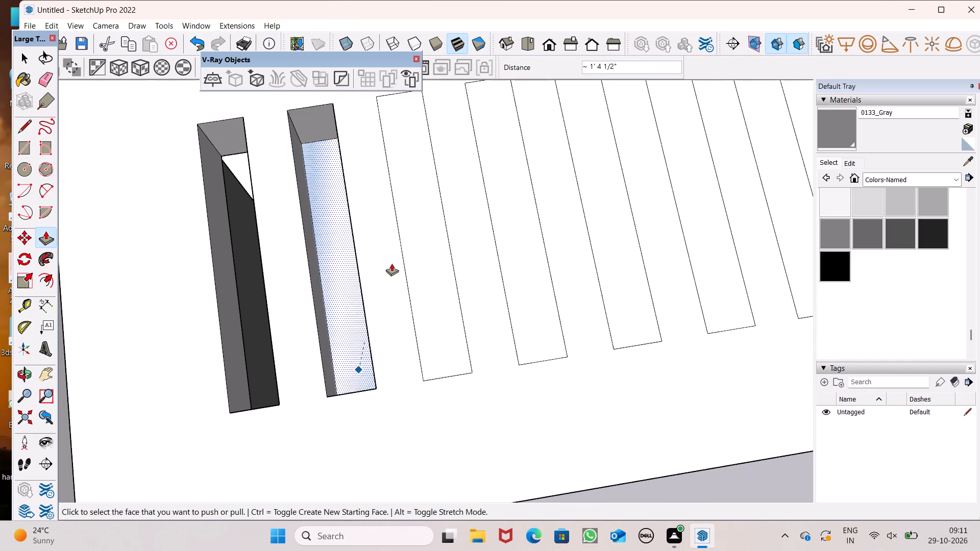
drag(419, 243, 436, 353)
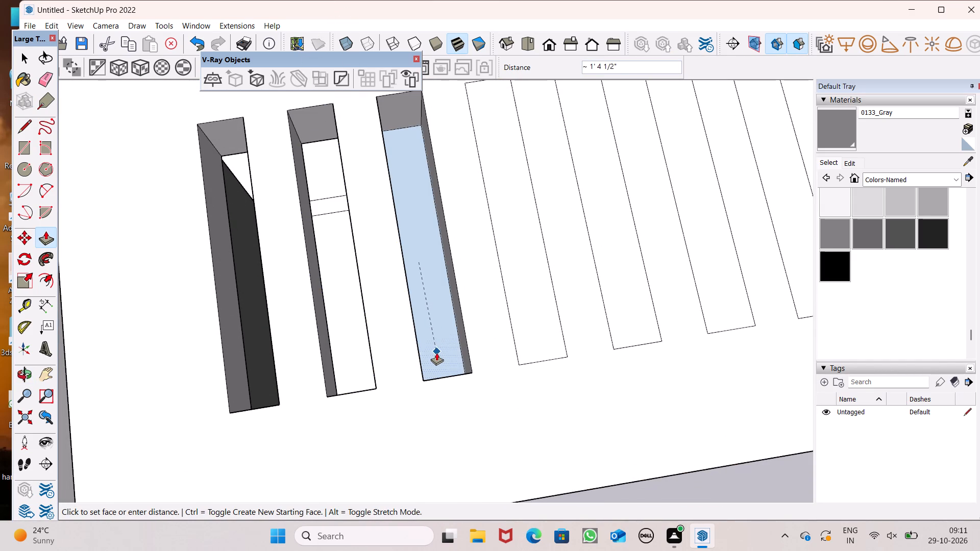
drag(436, 353, 434, 353)
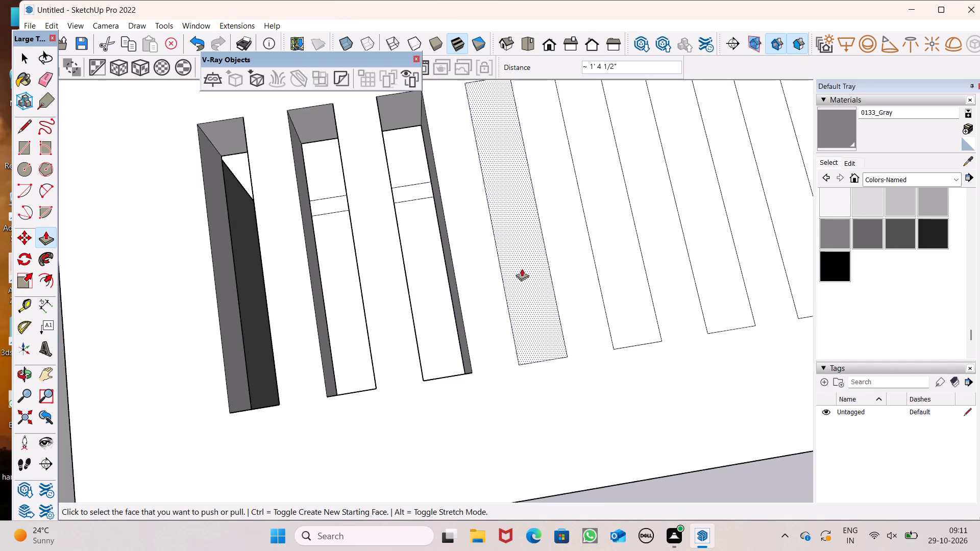
drag(523, 267, 526, 343)
Push the fifth and sixth rectangles about 1' 4 1/2" through the roof slab to cut matching slots.
scroll(410, 251, down, 7)
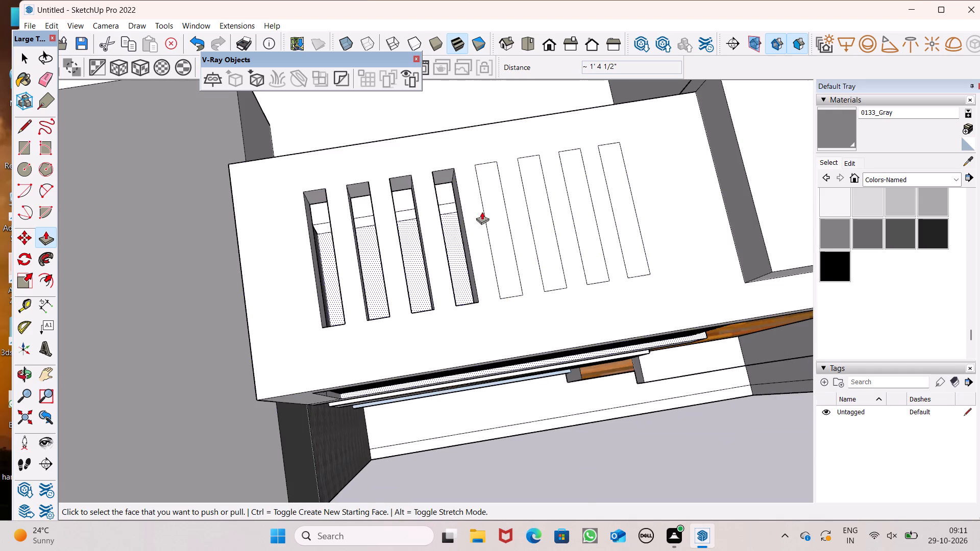
scroll(506, 207, up, 6)
drag(482, 207, 506, 343)
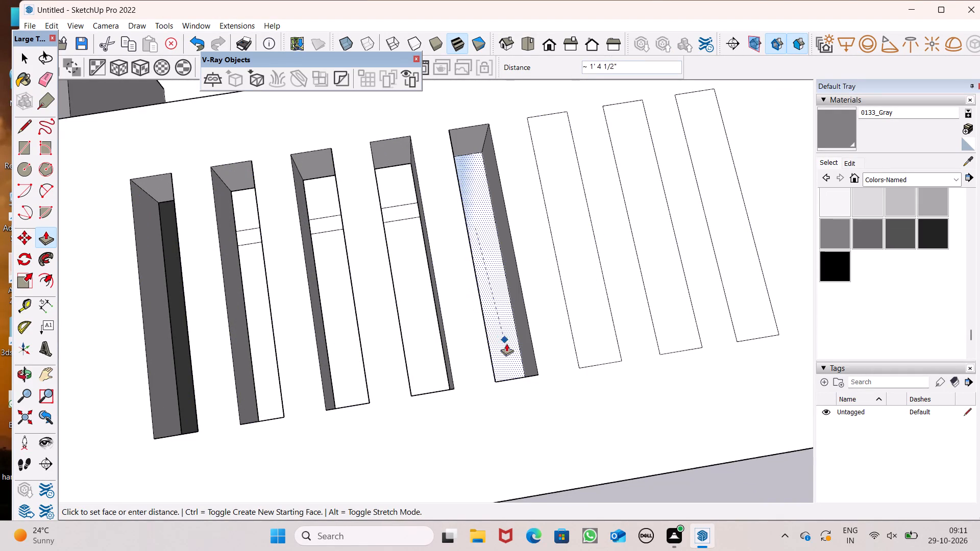
drag(506, 343, 521, 355)
drag(575, 217, 587, 339)
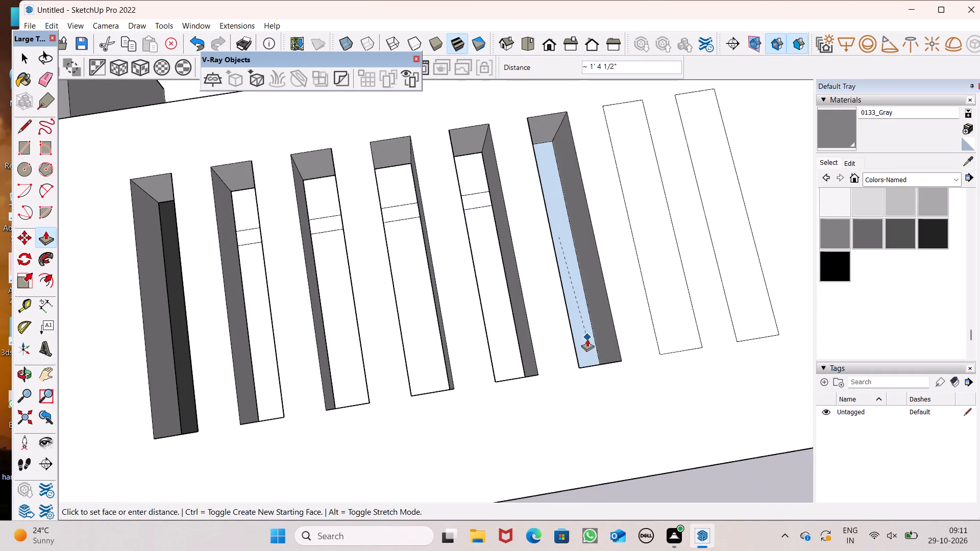
drag(587, 339, 591, 360)
Push the seventh rectangle of the row about 1' 4 1/2" through the roof slab to cut a slot matching the others.
middle_drag(539, 314, 524, 319)
drag(660, 250, 655, 299)
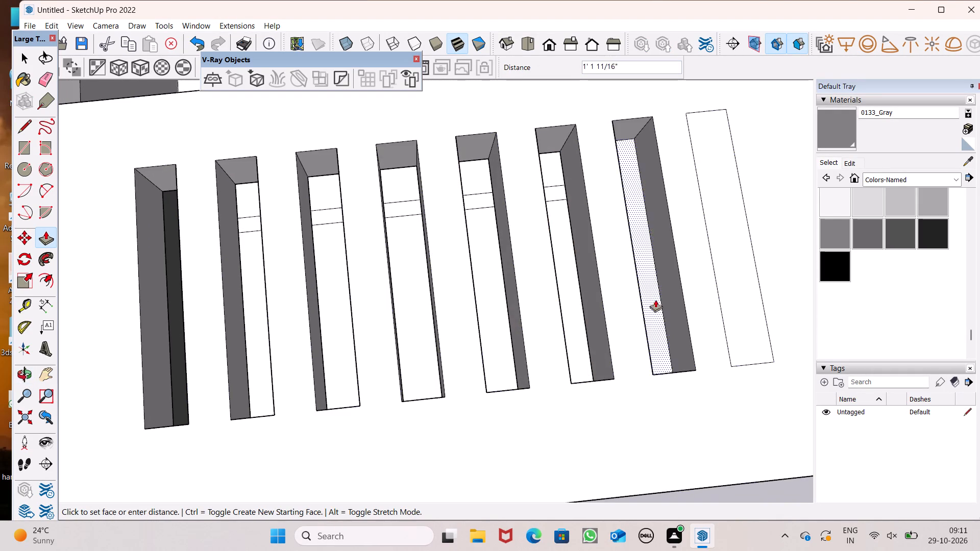
drag(655, 299, 649, 351)
scroll(501, 186, down, 5)
scroll(625, 204, up, 6)
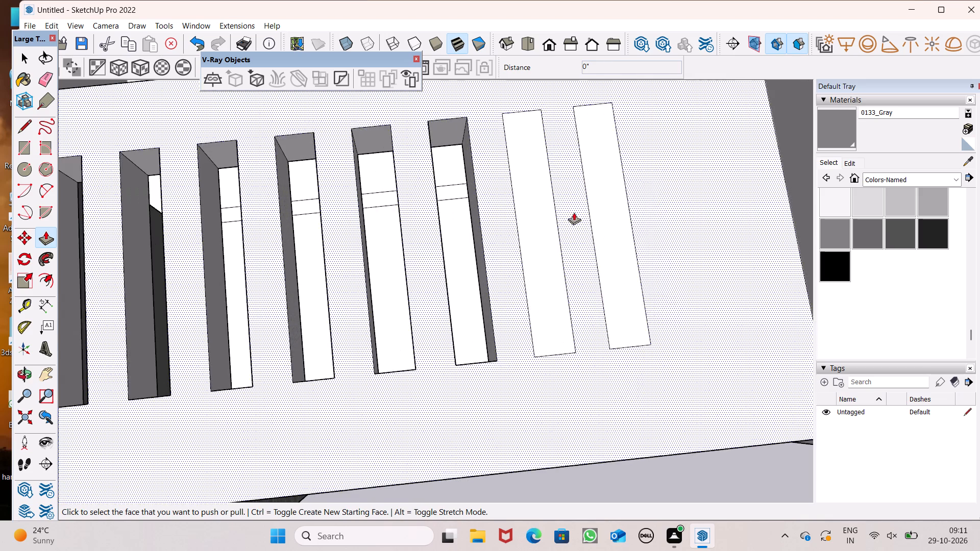
drag(537, 193, 541, 298)
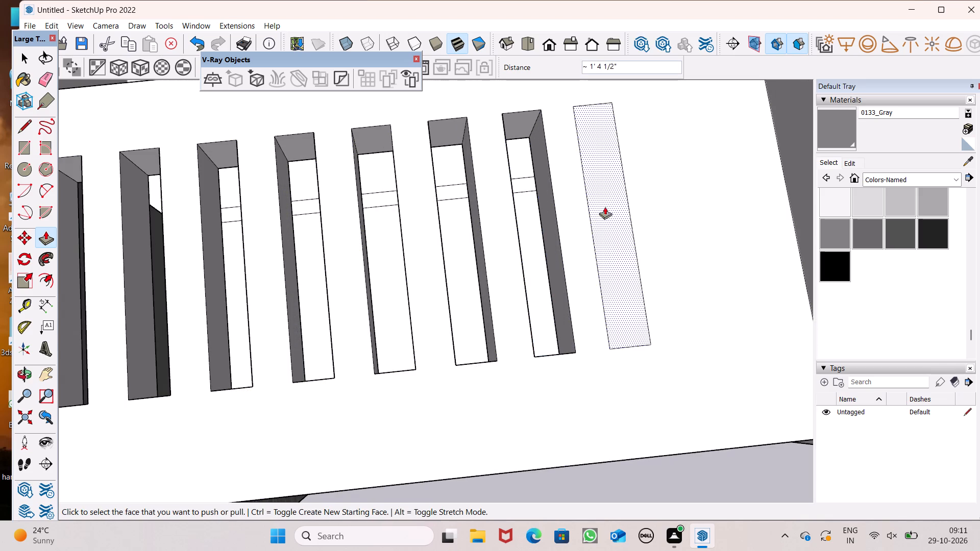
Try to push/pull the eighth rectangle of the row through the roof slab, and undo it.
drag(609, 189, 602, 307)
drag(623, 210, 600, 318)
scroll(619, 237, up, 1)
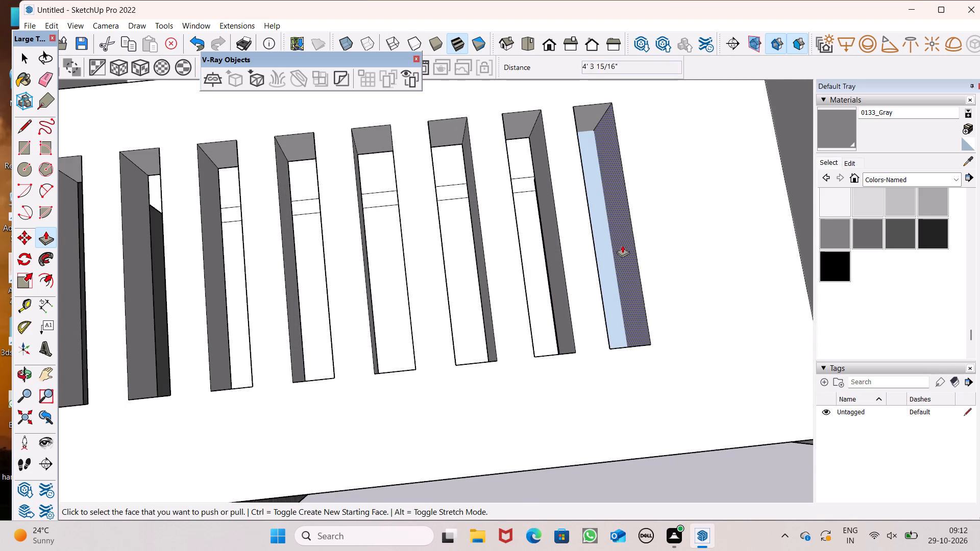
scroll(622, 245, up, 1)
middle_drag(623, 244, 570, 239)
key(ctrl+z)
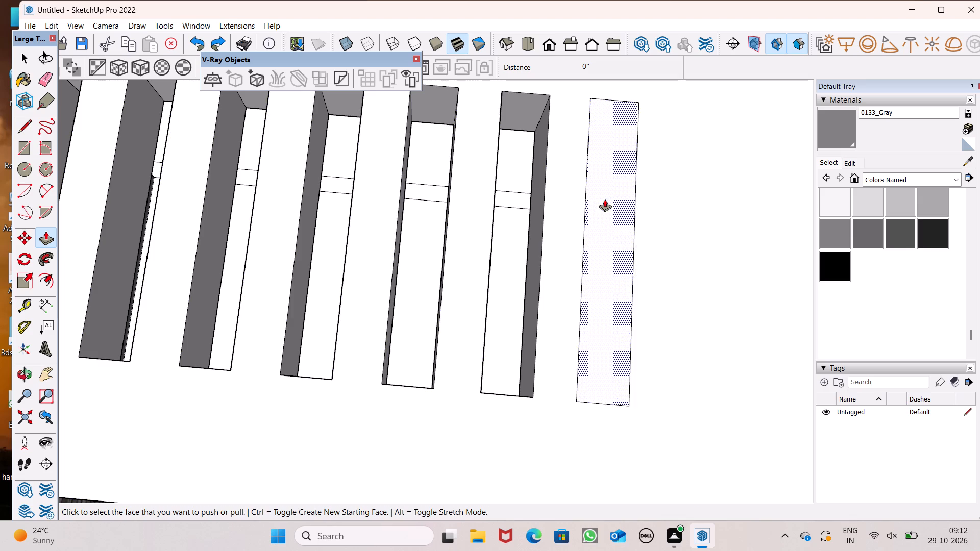
Push the eighth rectangle about 1' 4 1/2" through the roof slab to cut the last slot of the row.
drag(605, 198, 601, 341)
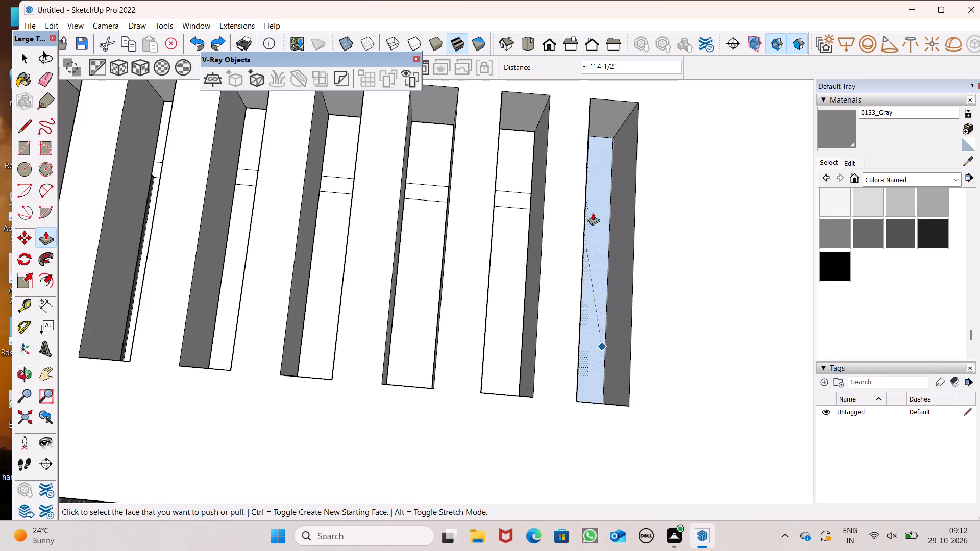
Examine the row of roof slots from below the slab, and their look above the top balcony on the front facade.
scroll(567, 165, down, 6)
middle_drag(564, 228, 604, 0)
scroll(584, 119, up, 1)
scroll(508, 246, down, 6)
middle_drag(502, 161, 500, 0)
scroll(457, 112, up, 5)
middle_drag(410, 149, 419, 83)
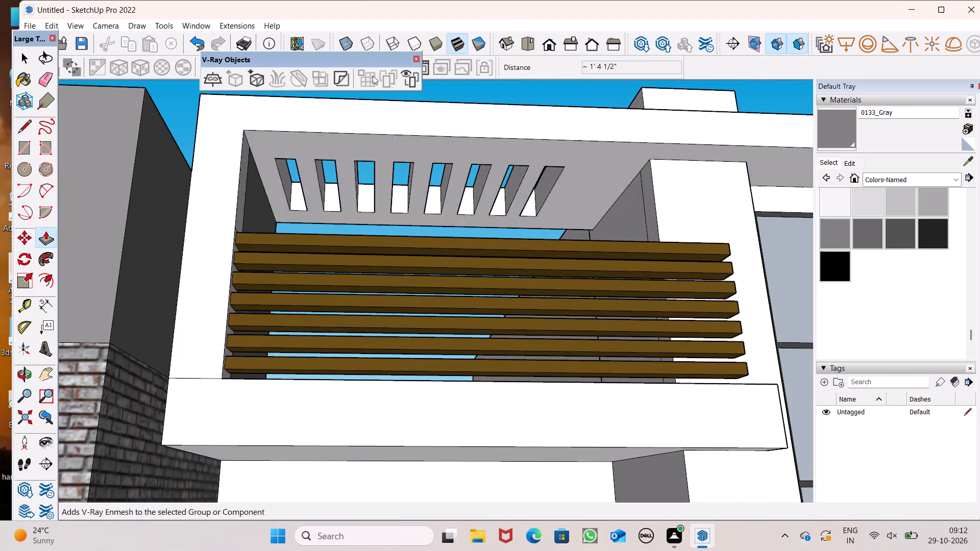
scroll(403, 157, down, 5)
middle_drag(407, 145, 380, 263)
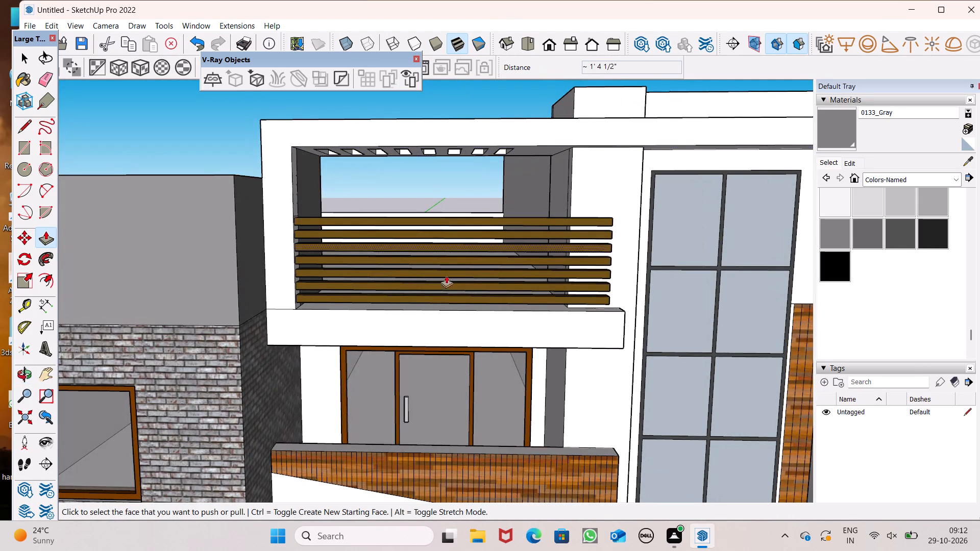
scroll(136, 117, down, 3)
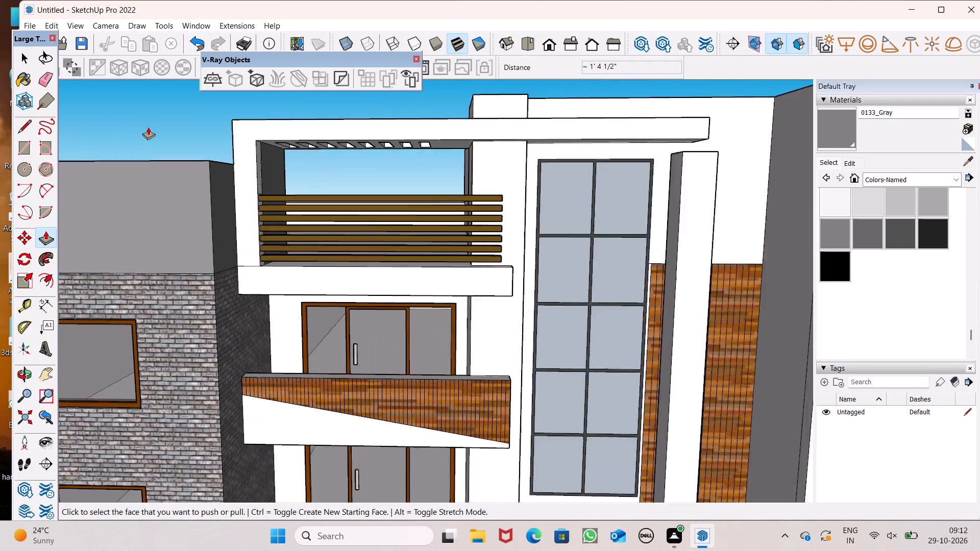
scroll(148, 127, down, 1)
key(space)
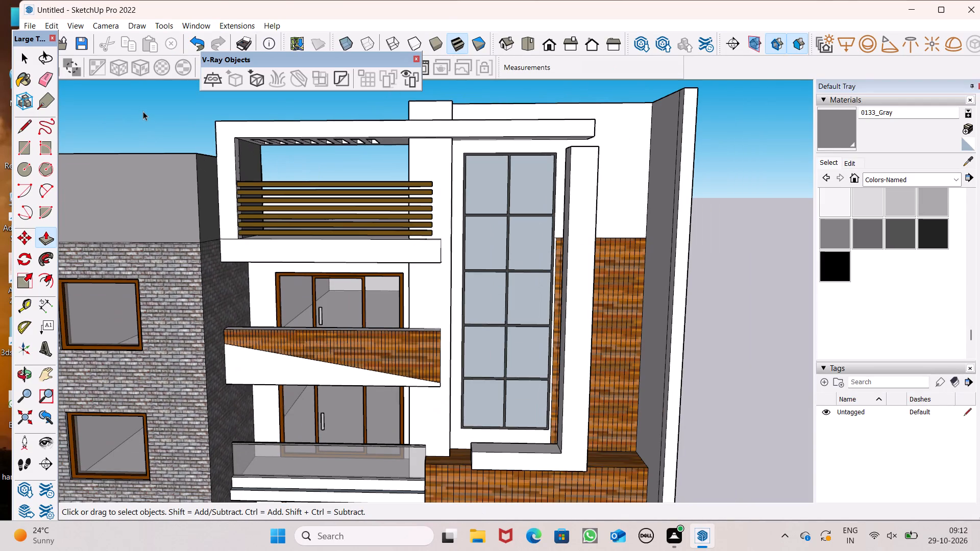
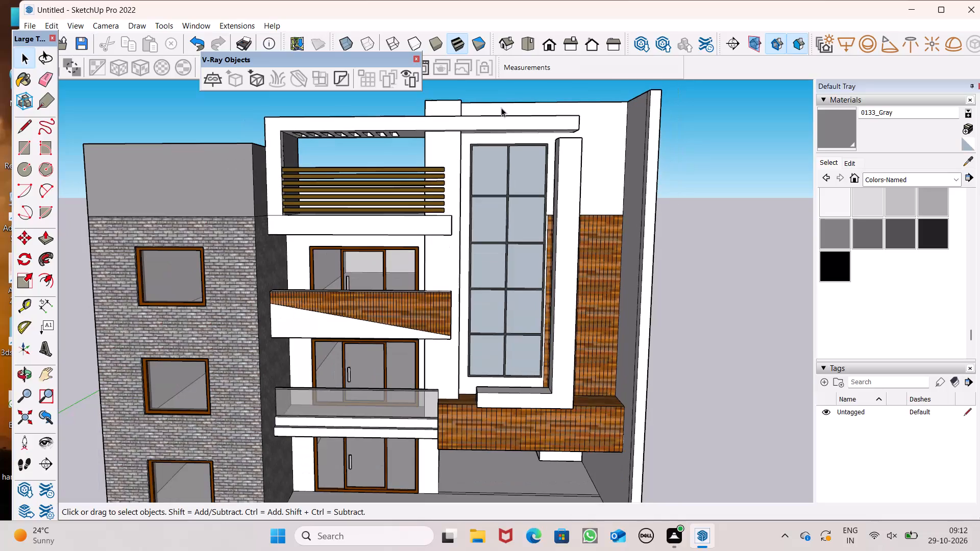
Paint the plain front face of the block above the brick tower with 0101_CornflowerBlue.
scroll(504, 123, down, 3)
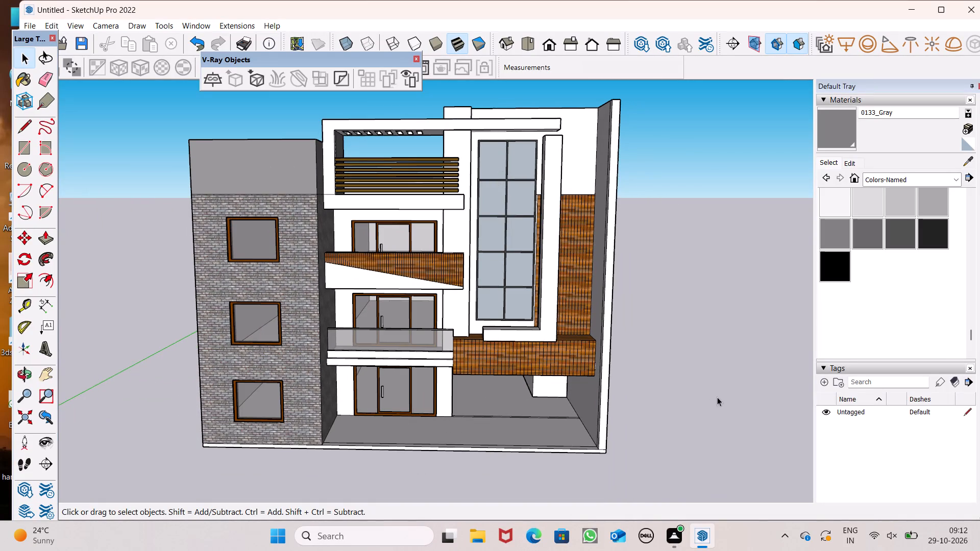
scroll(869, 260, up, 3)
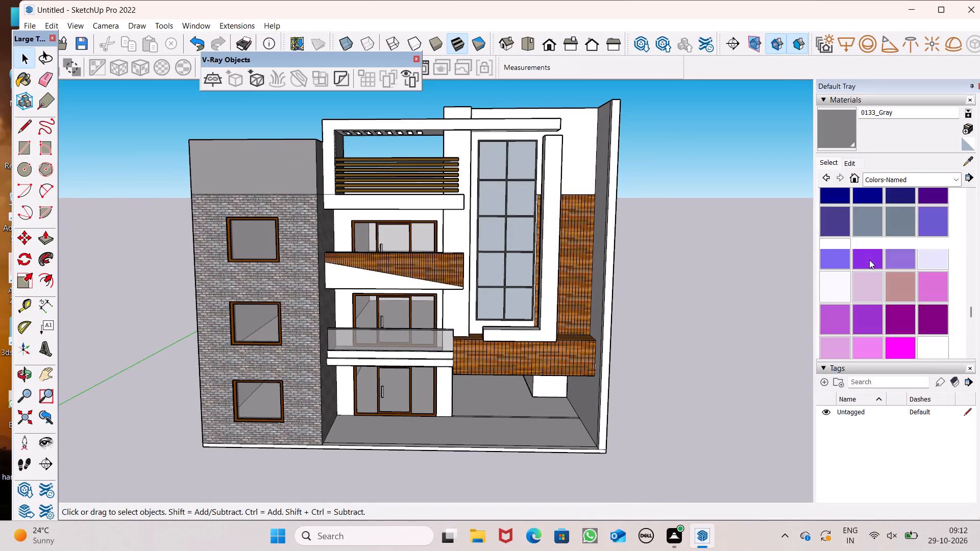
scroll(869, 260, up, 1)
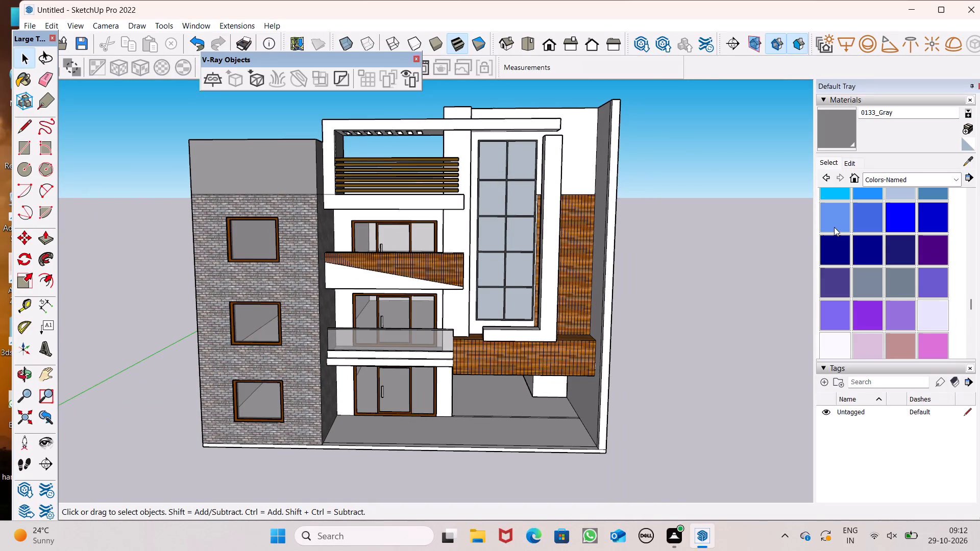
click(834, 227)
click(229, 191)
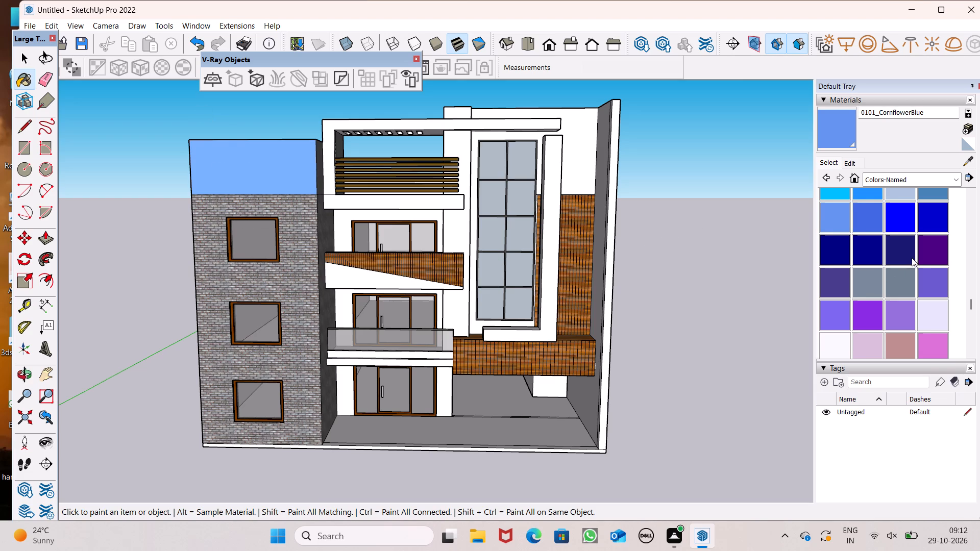
Paint the front face above the brick tower and the wall around the tall window with 0100_SteelBlue.
scroll(912, 258, up, 1)
click(935, 245)
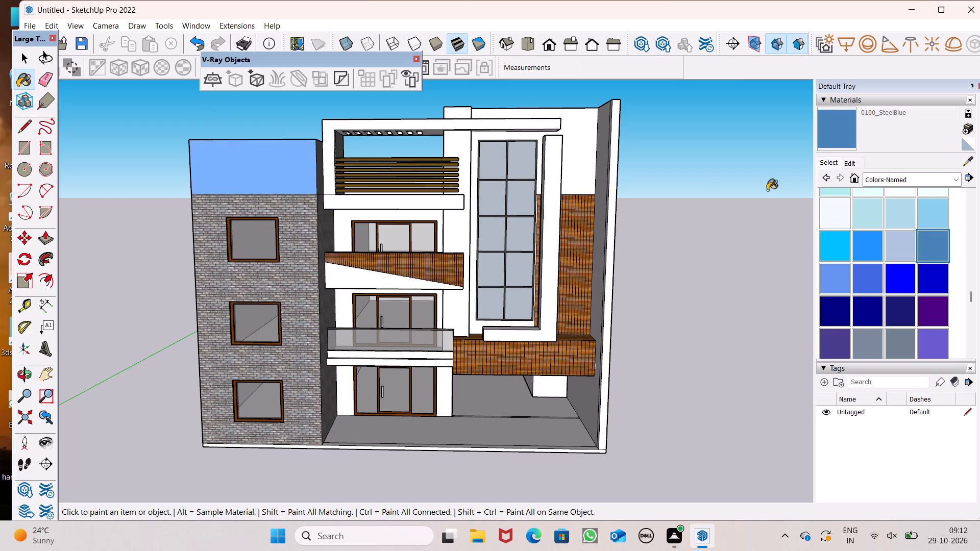
click(269, 167)
middle_drag(254, 168, 508, 186)
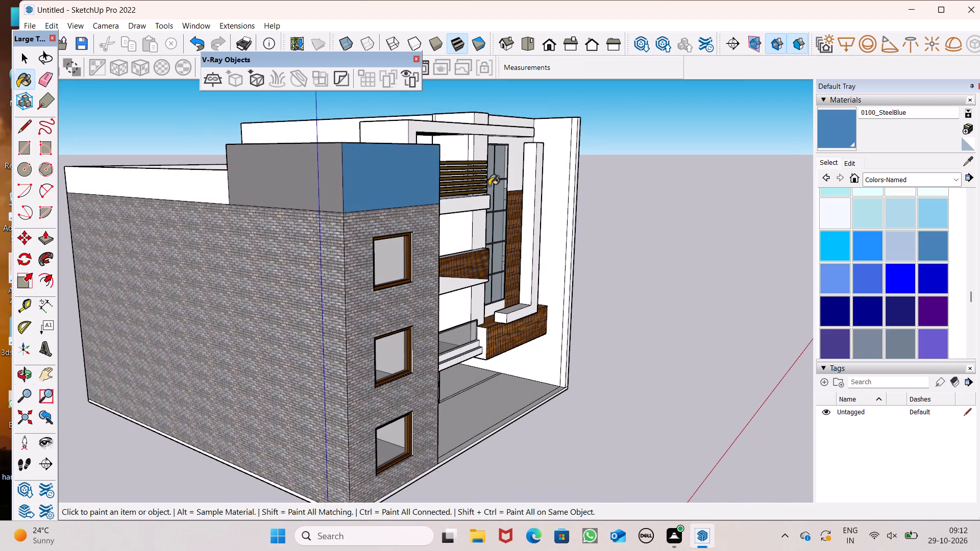
middle_drag(458, 213, 130, 225)
scroll(534, 161, up, 1)
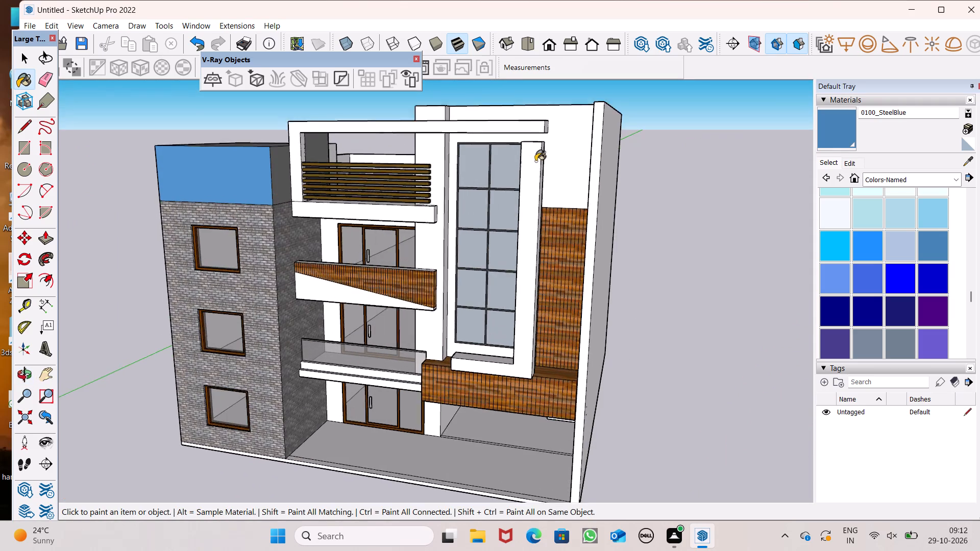
scroll(535, 161, up, 1)
middle_drag(542, 182, 584, 186)
scroll(584, 186, up, 1)
click(590, 159)
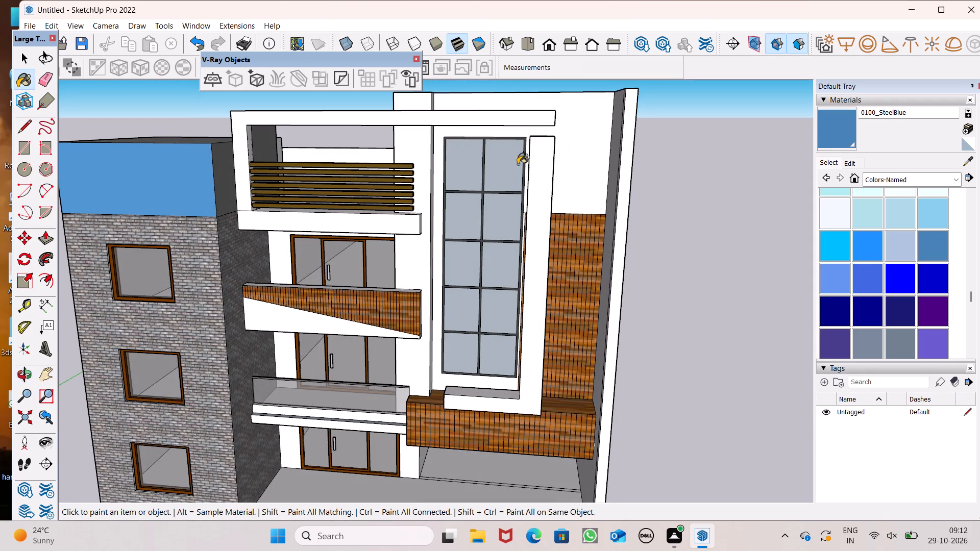
Paint the front and window-side faces of the column beside the tall window SteelBlue, including its part above the roof slab.
scroll(510, 176, down, 1)
scroll(437, 187, up, 2)
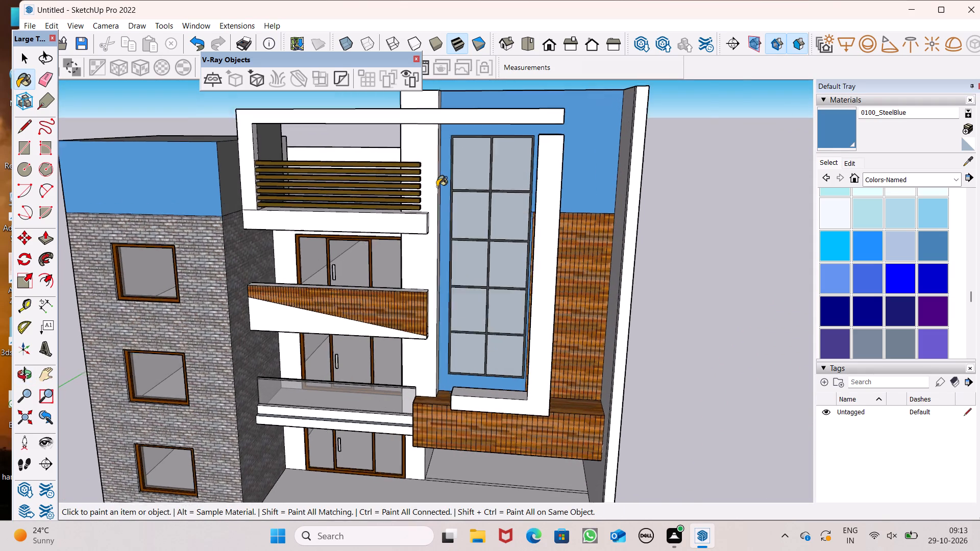
scroll(437, 187, up, 2)
drag(423, 149, 423, 167)
scroll(423, 168, down, 8)
middle_drag(429, 182, 323, 222)
scroll(414, 112, up, 6)
click(391, 165)
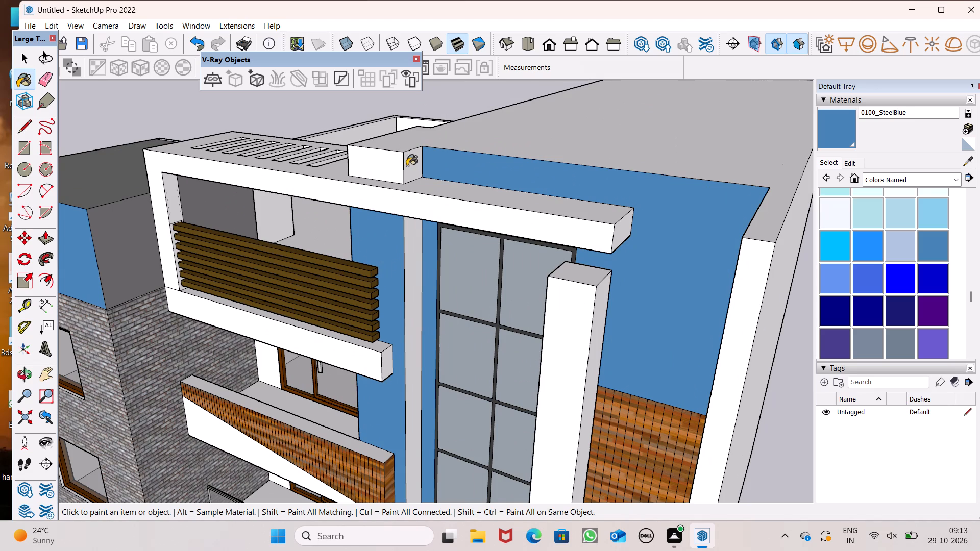
click(408, 166)
click(412, 234)
Paint the column's balcony-side faces SteelBlue at each balcony level, including the narrow strip above the top railing.
scroll(500, 70, down, 8)
middle_drag(483, 179, 551, 76)
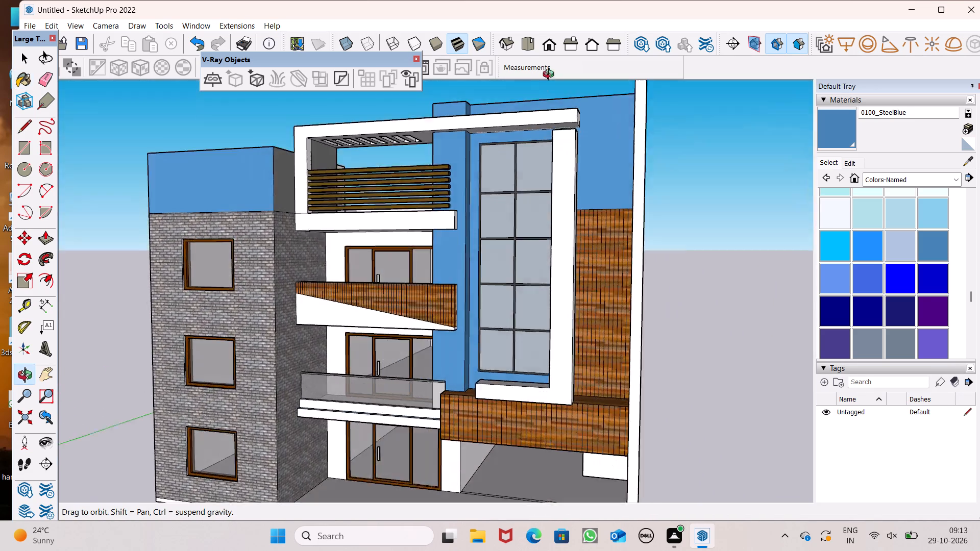
middle_drag(551, 76, 558, 88)
scroll(561, 186, up, 1)
middle_drag(527, 363, 704, 334)
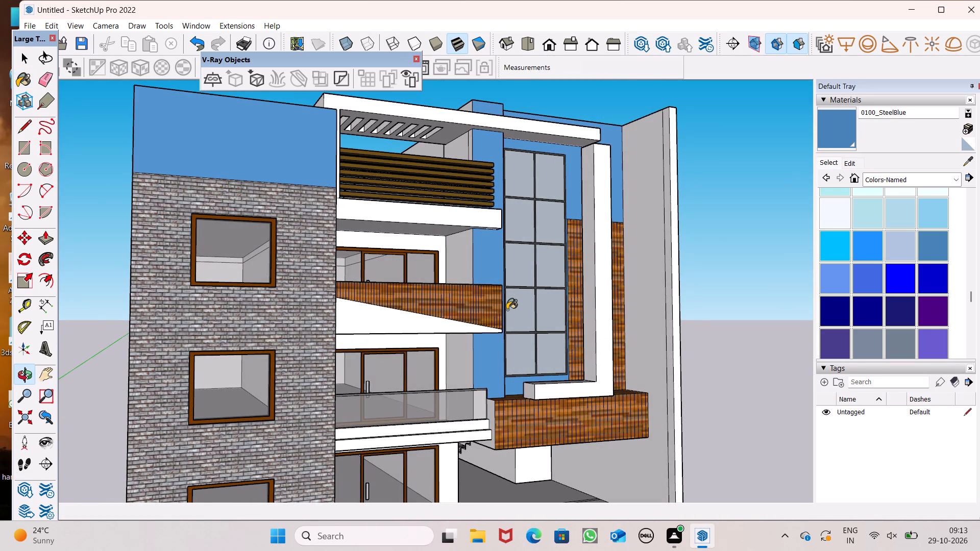
middle_drag(482, 276, 499, 293)
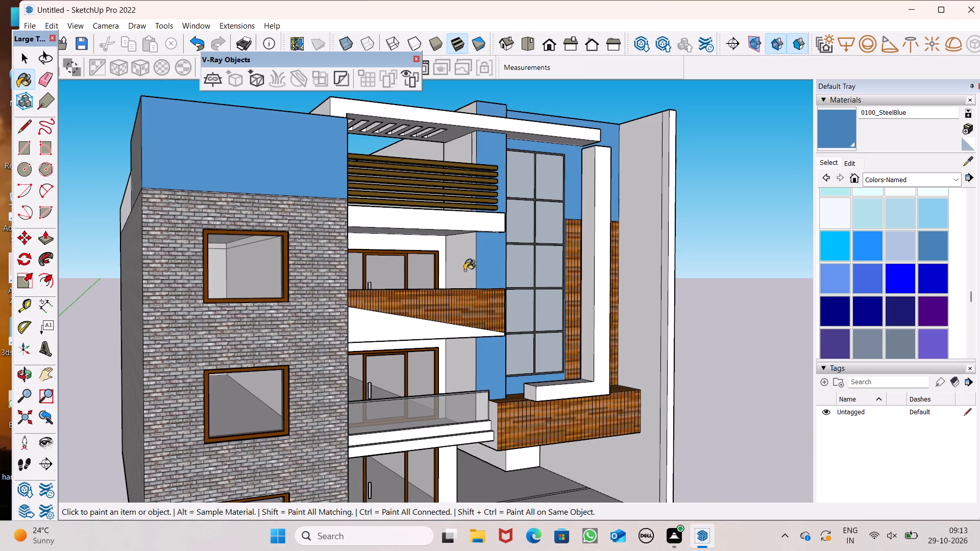
click(464, 270)
click(470, 356)
middle_drag(473, 350, 496, 400)
scroll(452, 217, up, 2)
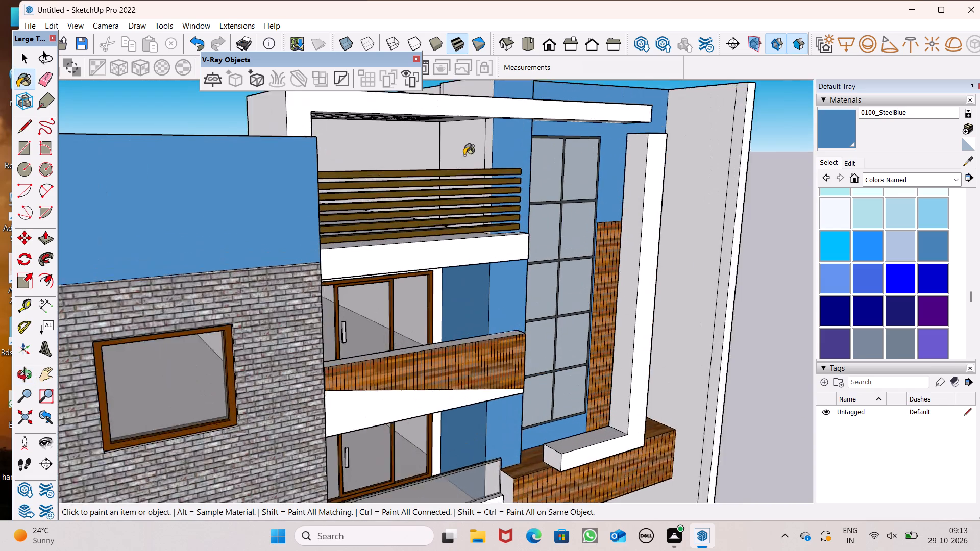
scroll(464, 155, up, 2)
drag(464, 130, 467, 135)
scroll(487, 142, up, 5)
click(499, 134)
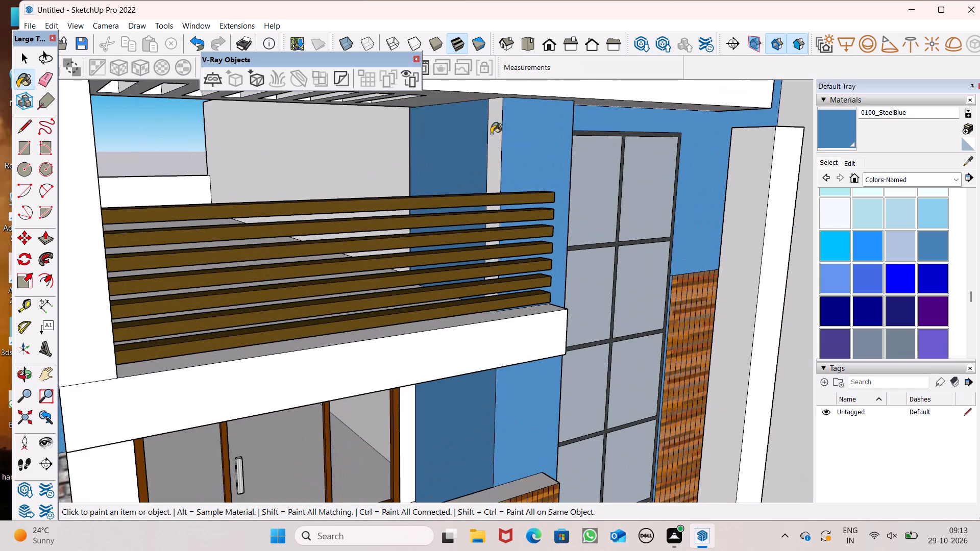
Erase the vertical edge dividing the column's side face behind the top balcony railing.
click(40, 77)
scroll(492, 152, up, 4)
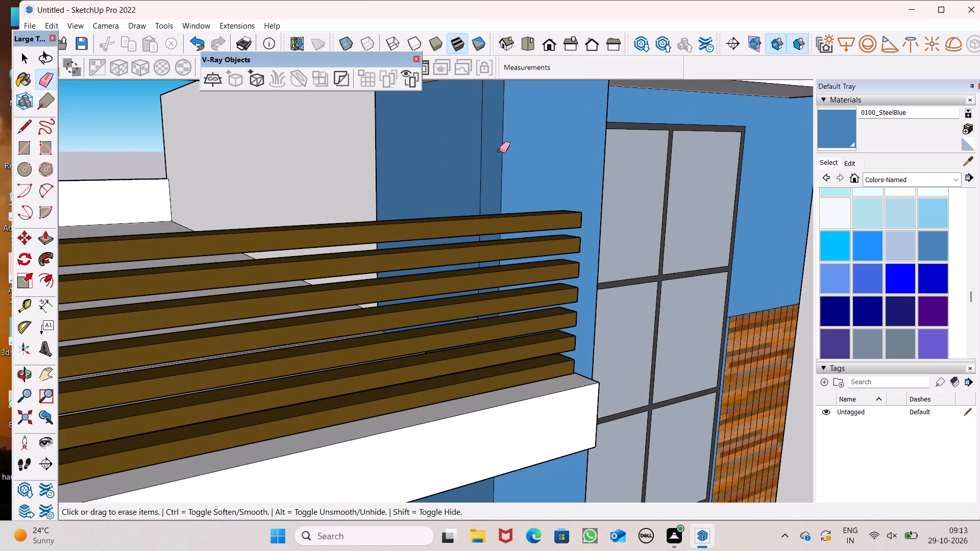
drag(484, 152, 469, 139)
Adjust the 0100_SteelBlue material's colour to red 76 and green 104.
scroll(459, 135, down, 12)
middle_drag(479, 192, 414, 198)
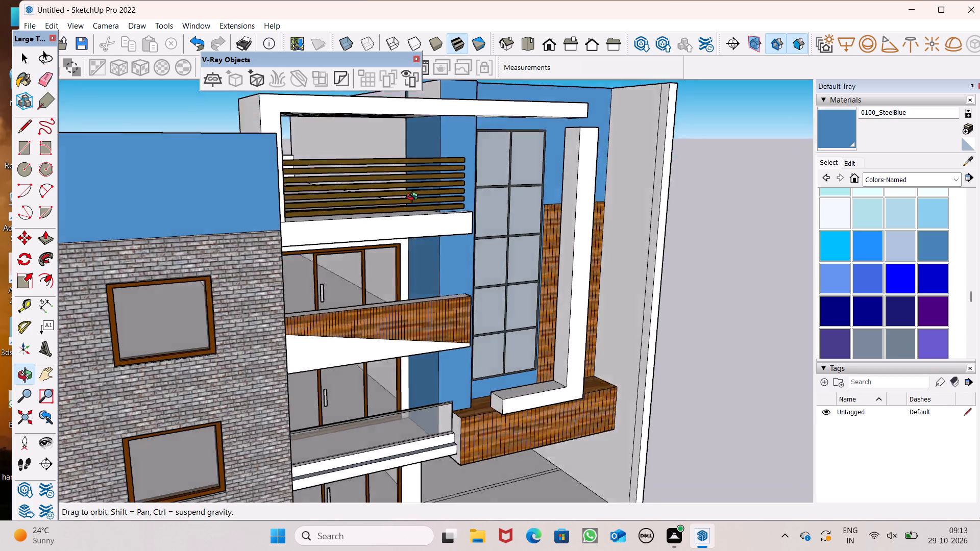
middle_drag(414, 198, 297, 186)
scroll(510, 186, down, 8)
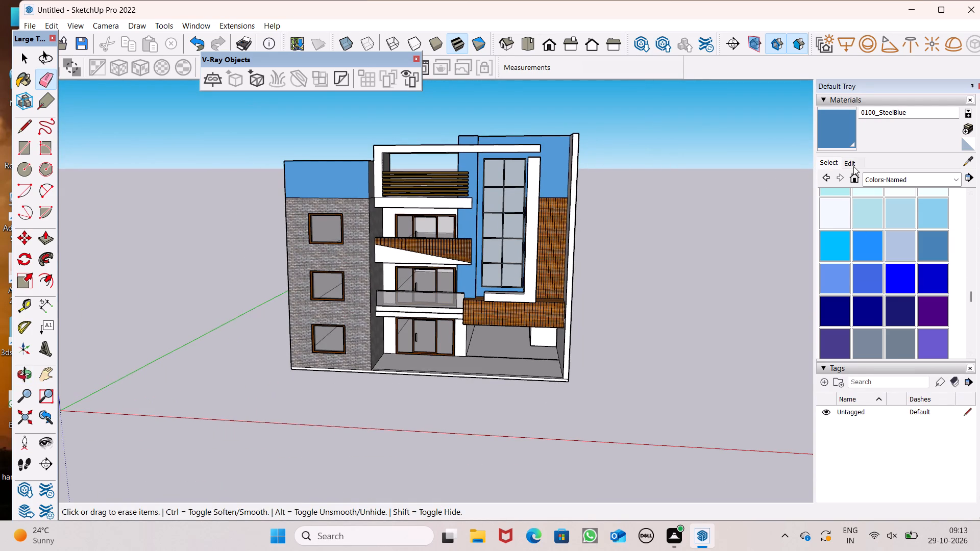
click(853, 166)
click(858, 205)
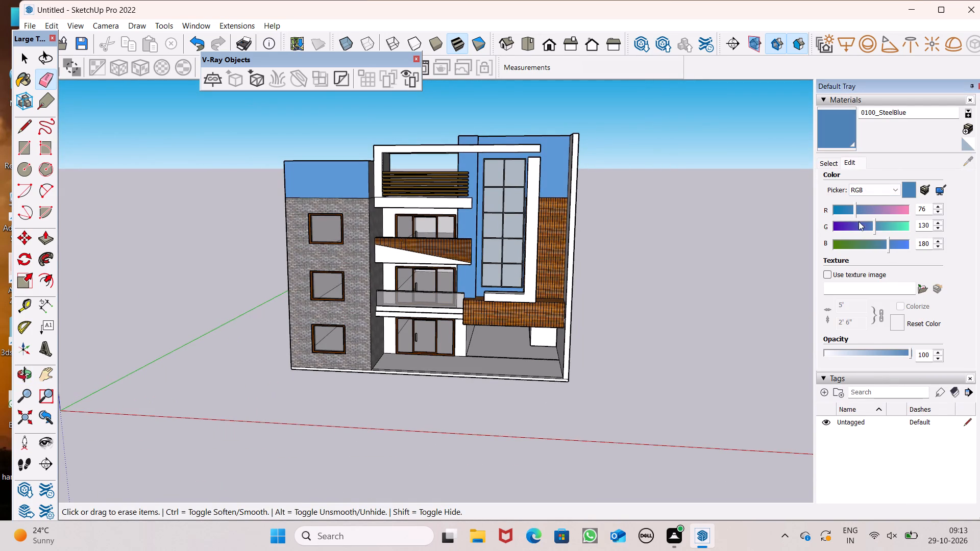
drag(862, 223, 870, 223)
drag(870, 223, 876, 221)
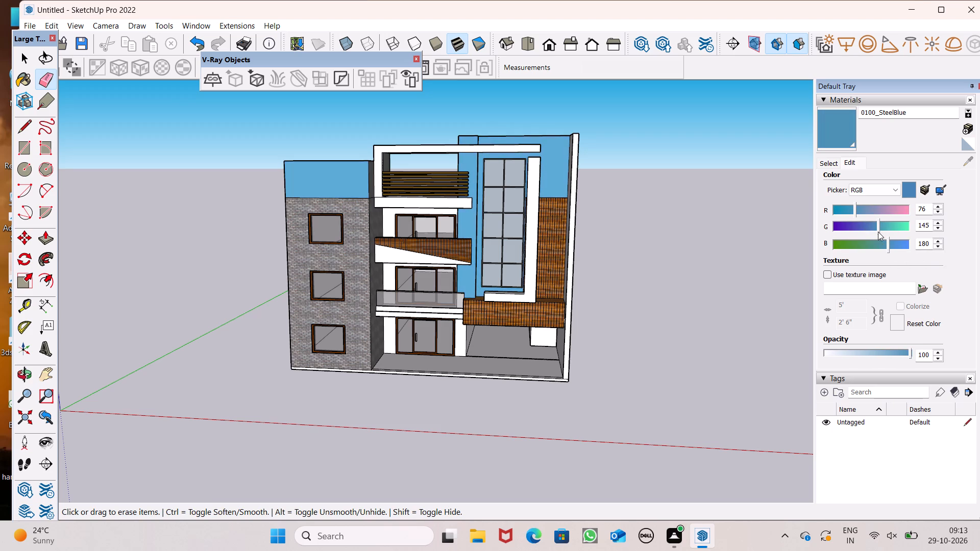
click(872, 226)
scroll(859, 208, up, 1)
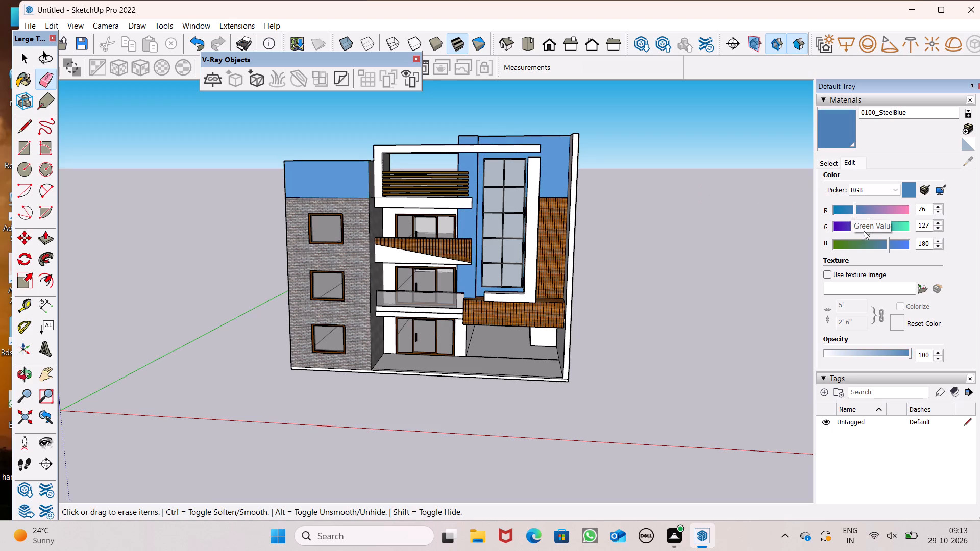
click(865, 226)
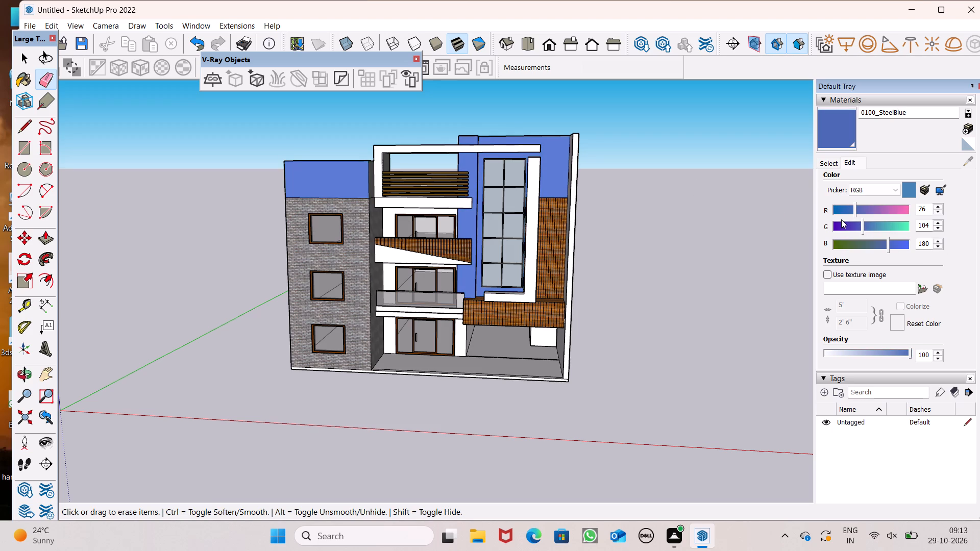
Repaint the block above the brick tower with the library's original 0100_SteelBlue, covering its front, outer side and top.
click(830, 164)
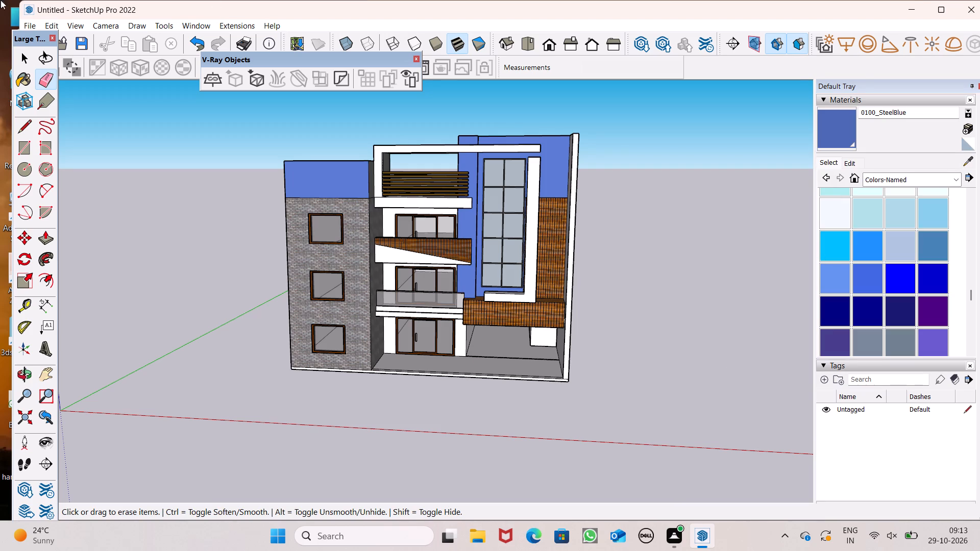
click(938, 244)
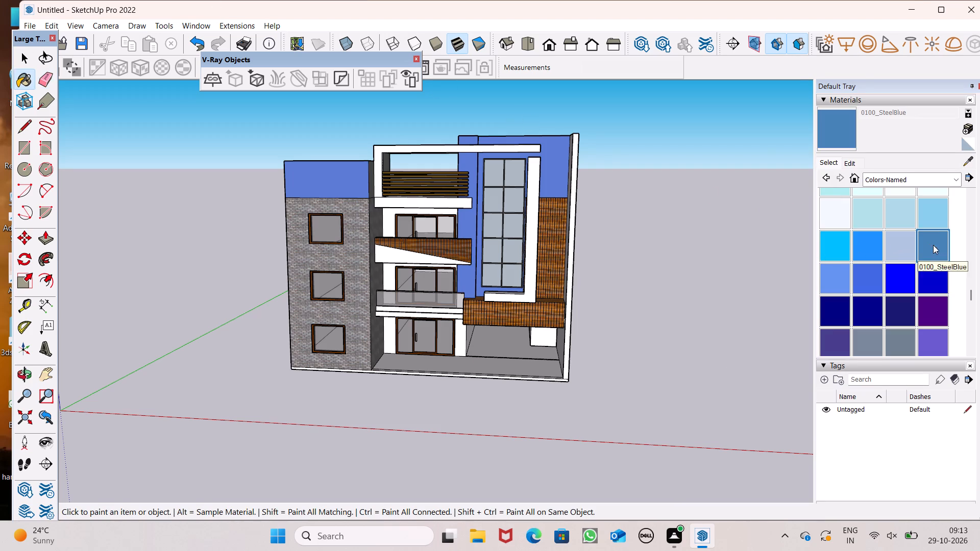
click(308, 171)
middle_drag(313, 180, 517, 219)
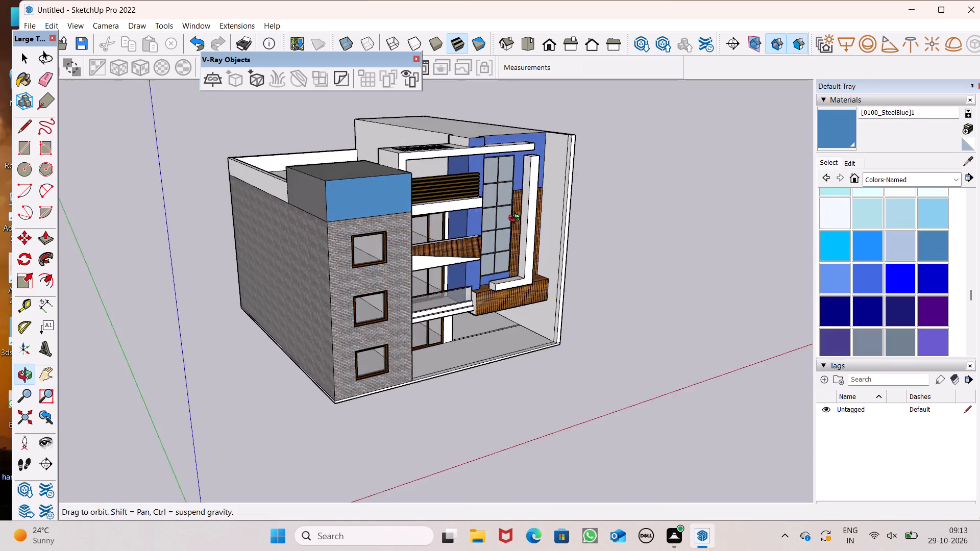
middle_drag(517, 219, 581, 208)
scroll(384, 187, up, 5)
click(311, 211)
click(352, 166)
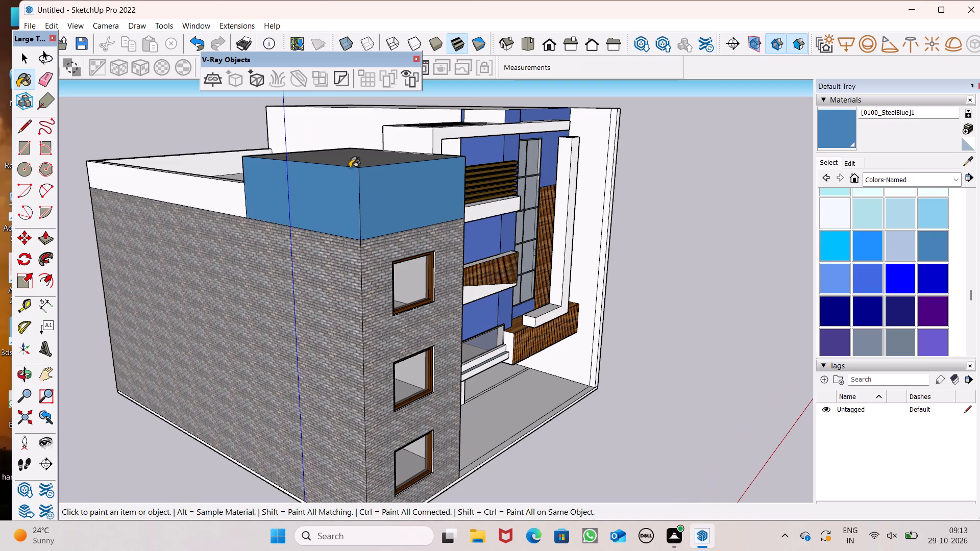
Paint the remaining side faces of the block above the brick tower SteelBlue, including the one behind the slotted slab.
middle_drag(349, 169, 777, 162)
click(543, 166)
scroll(549, 166, up, 1)
middle_drag(548, 166, 0, 297)
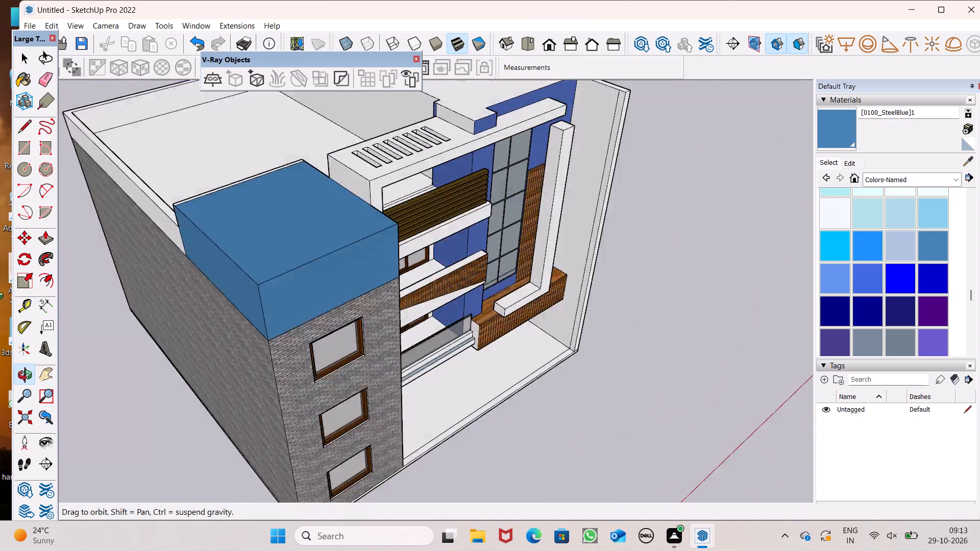
middle_drag(0, 297, 0, 237)
scroll(0, 237, up, 1)
middle_drag(140, 234, 0, 137)
scroll(0, 137, up, 1)
scroll(332, 131, up, 7)
middle_drag(340, 178, 325, 183)
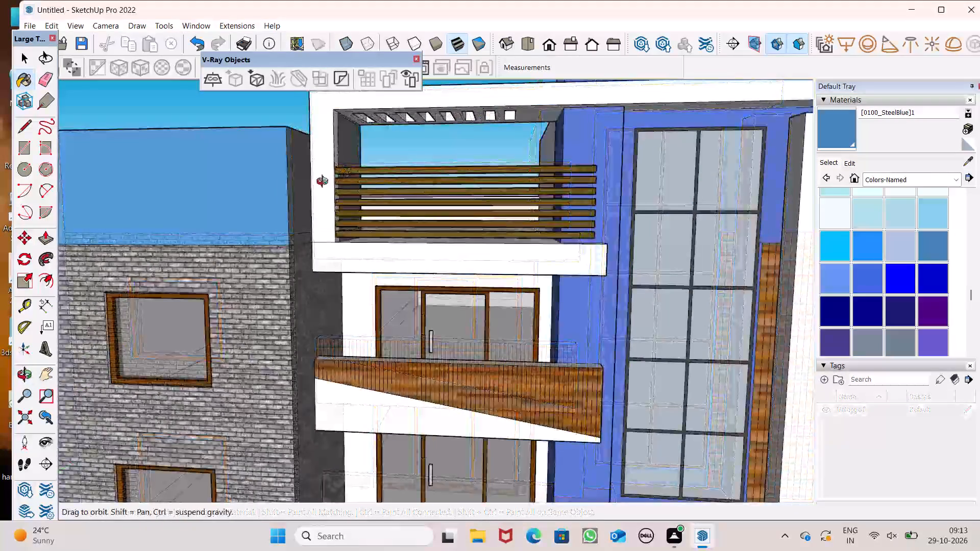
middle_drag(325, 183, 229, 207)
drag(280, 186, 287, 186)
scroll(360, 158, up, 7)
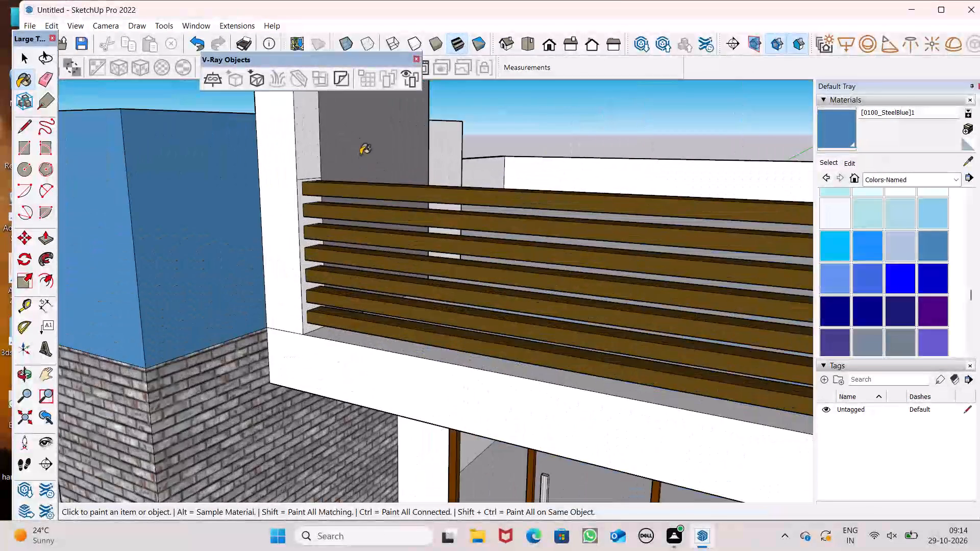
scroll(372, 167, down, 7)
middle_drag(397, 193, 193, 358)
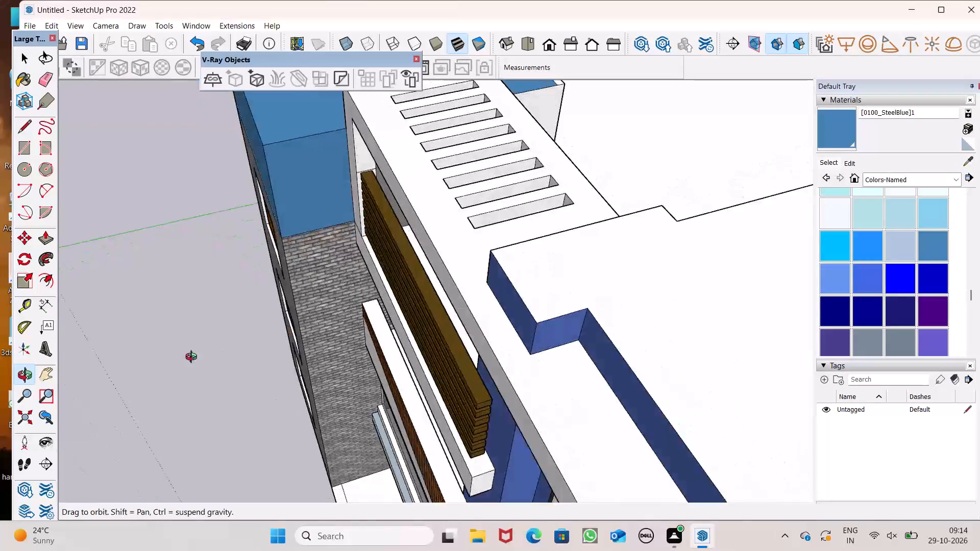
middle_drag(193, 358, 146, 347)
click(573, 139)
Set the red value of the SteelBlue material on the block above the brick tower to 113.
middle_drag(544, 159, 815, 74)
scroll(734, 86, up, 1)
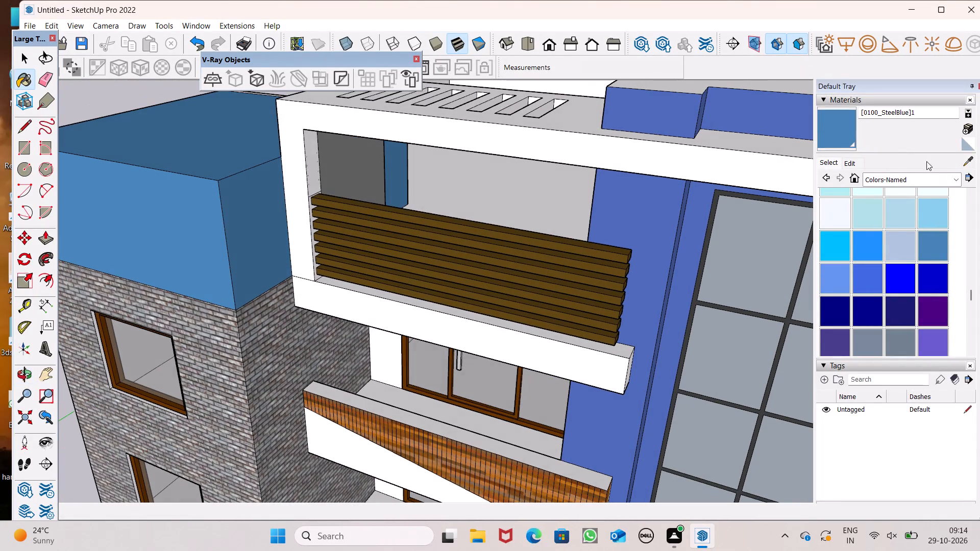
scroll(628, 183, down, 4)
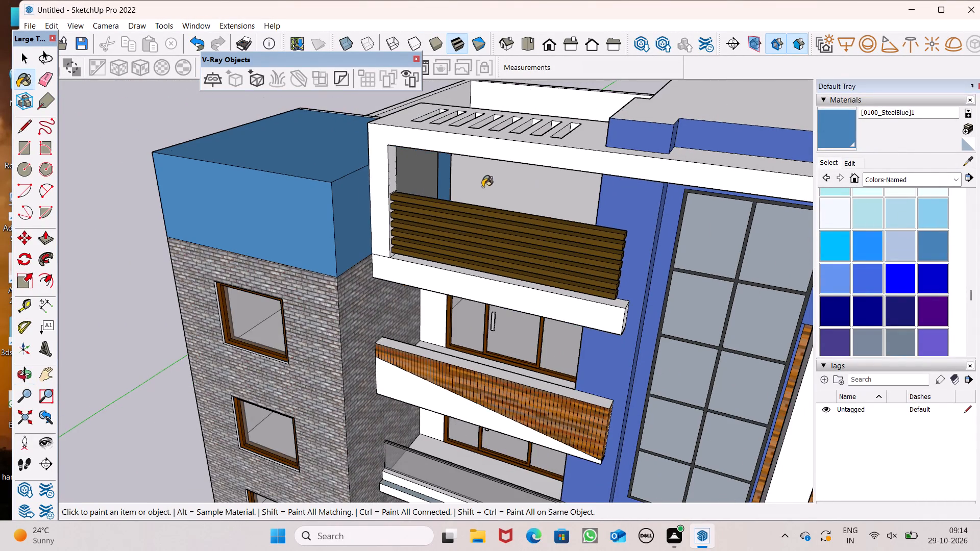
middle_drag(482, 186, 449, 130)
scroll(471, 149, down, 4)
middle_drag(452, 160, 606, 169)
click(852, 162)
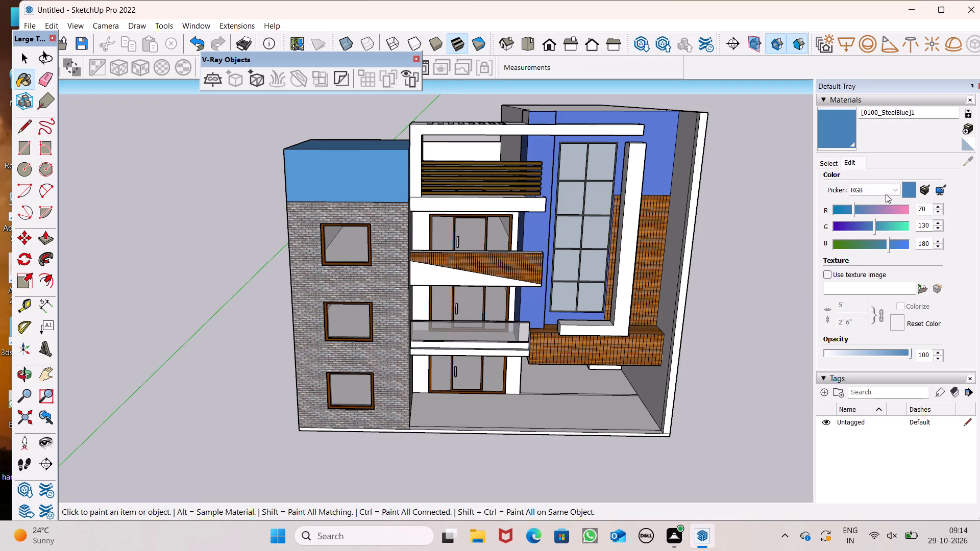
click(840, 205)
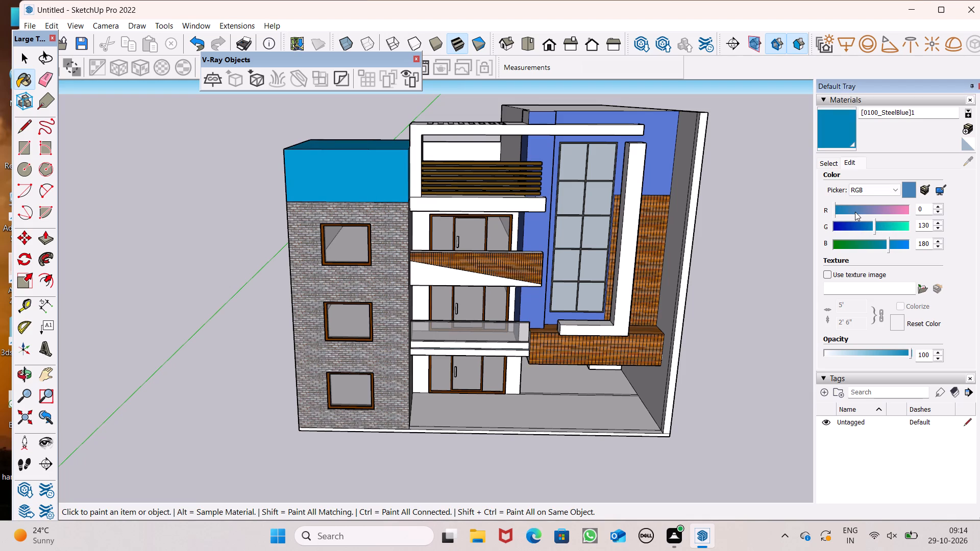
click(855, 212)
click(862, 211)
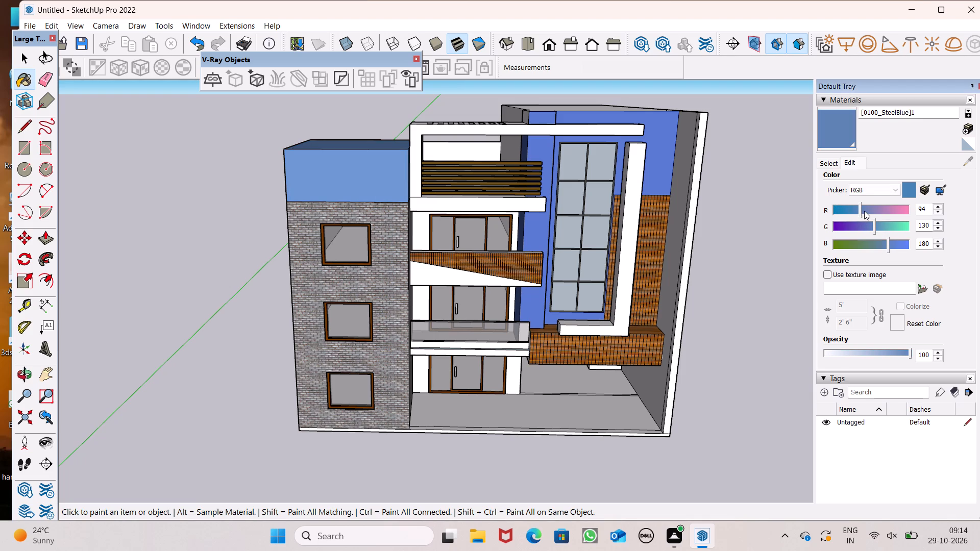
click(867, 208)
Paint the inner side face of the white column behind the top balcony slats with Color M00 from the Colors library.
scroll(626, 211, down, 4)
middle_drag(515, 233, 525, 118)
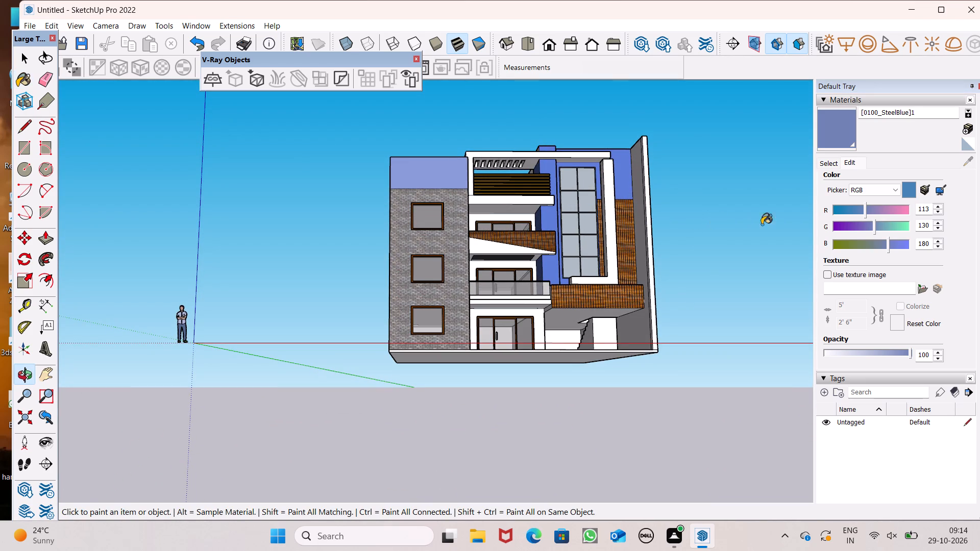
click(830, 164)
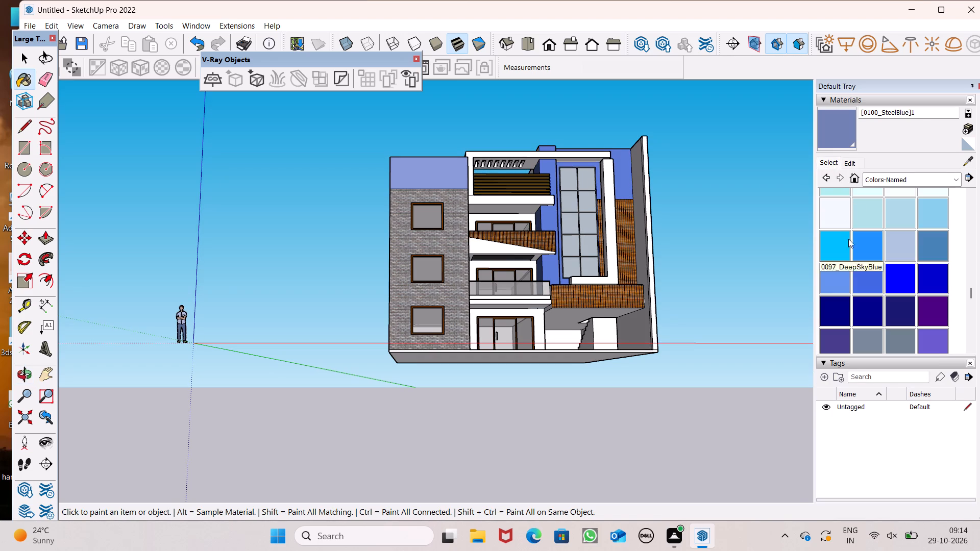
scroll(849, 239, down, 6)
scroll(880, 233, up, 3)
scroll(873, 238, down, 1)
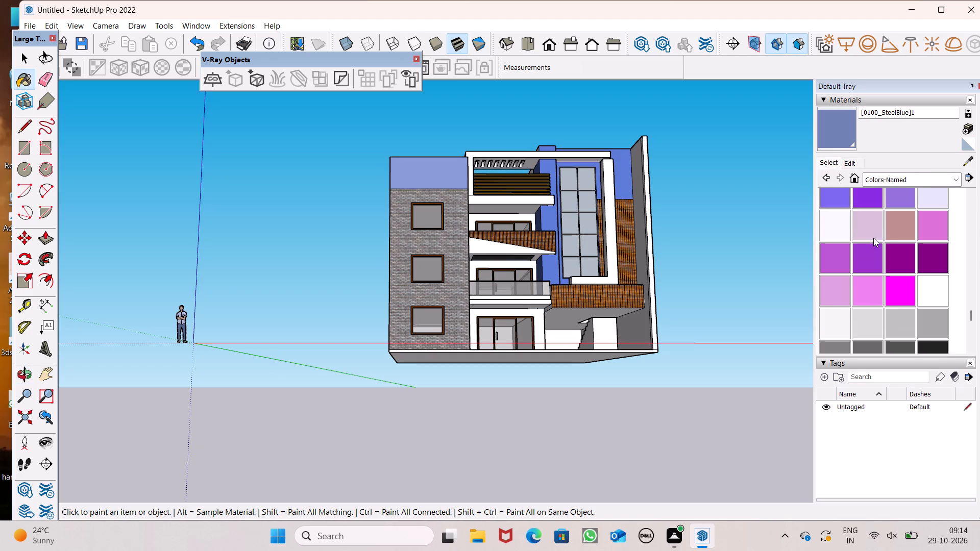
click(883, 186)
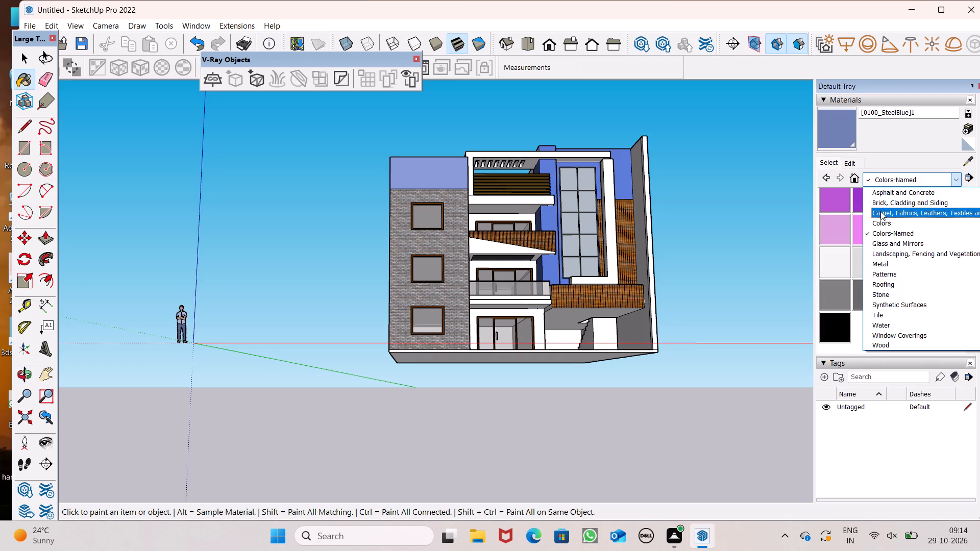
click(880, 227)
scroll(859, 241, down, 13)
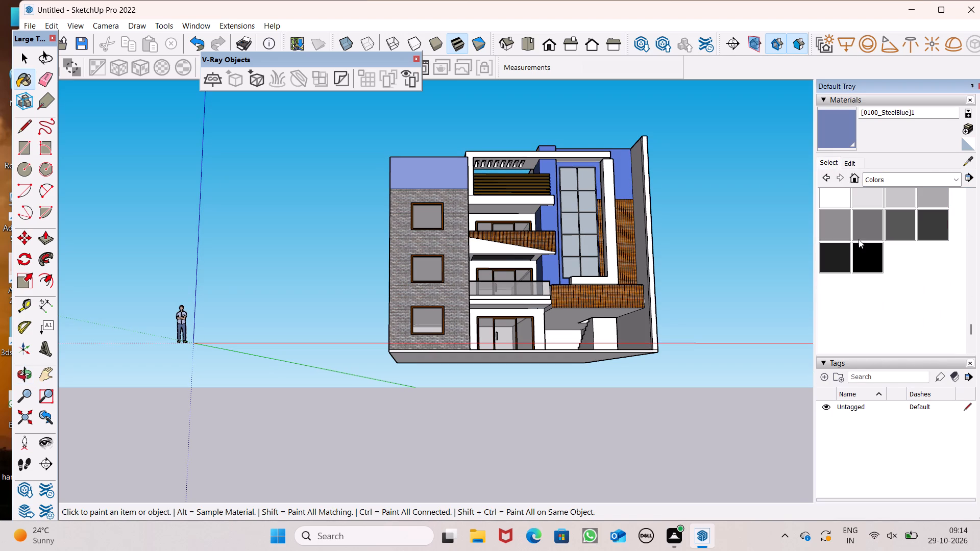
click(836, 200)
scroll(603, 162, up, 7)
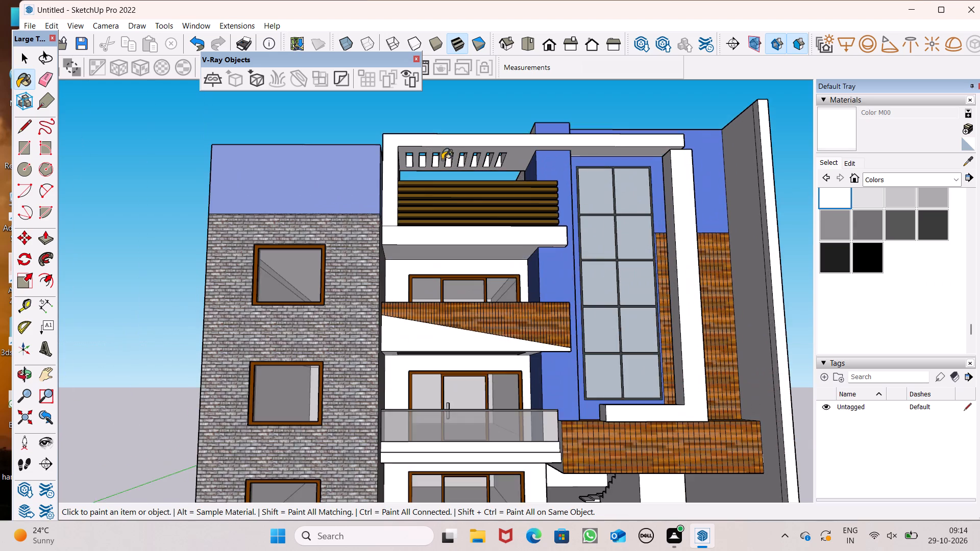
scroll(430, 152, up, 1)
middle_drag(430, 152, 372, 171)
scroll(386, 171, up, 7)
click(383, 173)
Erase the vertical dividing edge and the short edge above the top slat on the column's inner side face.
middle_drag(381, 173, 332, 192)
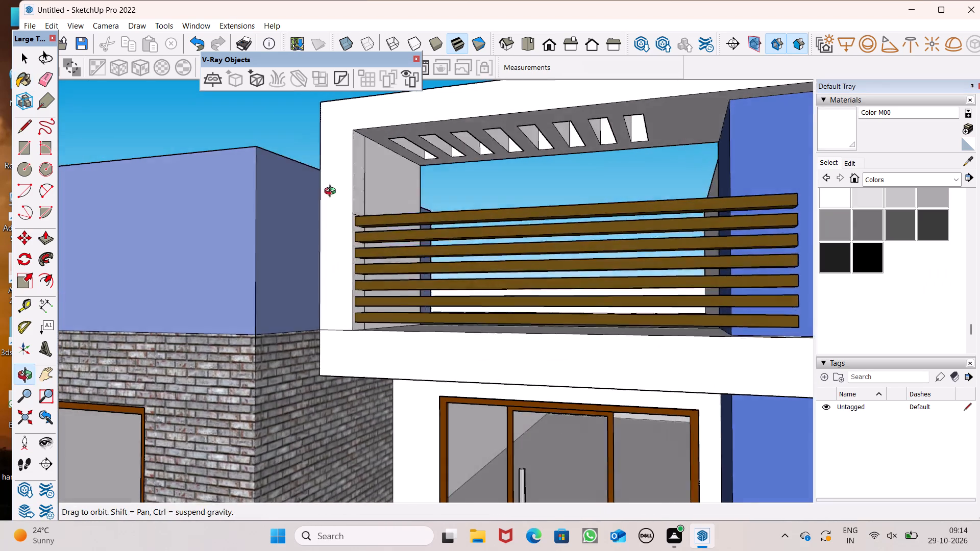
middle_drag(332, 192, 276, 223)
scroll(308, 205, up, 7)
middle_drag(395, 196, 378, 218)
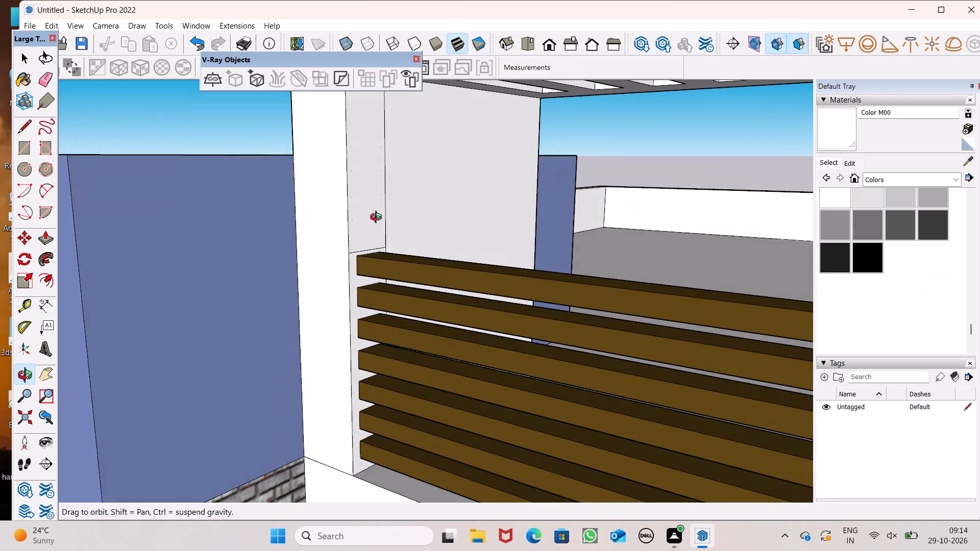
middle_drag(378, 218, 404, 225)
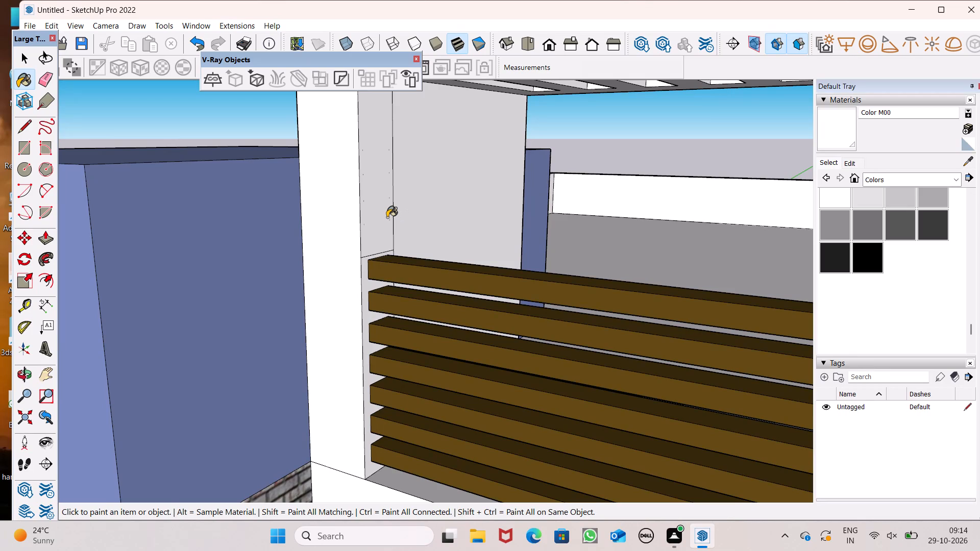
key(space)
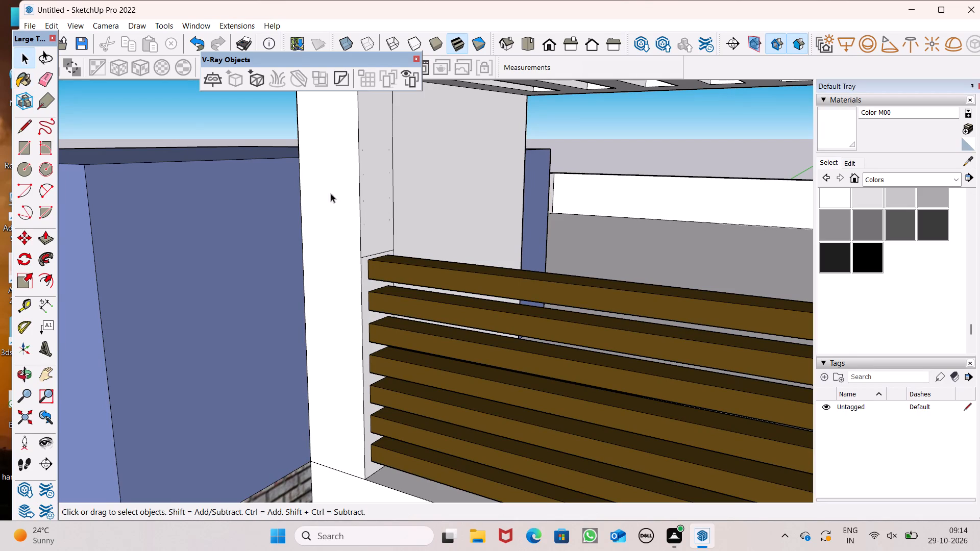
click(55, 74)
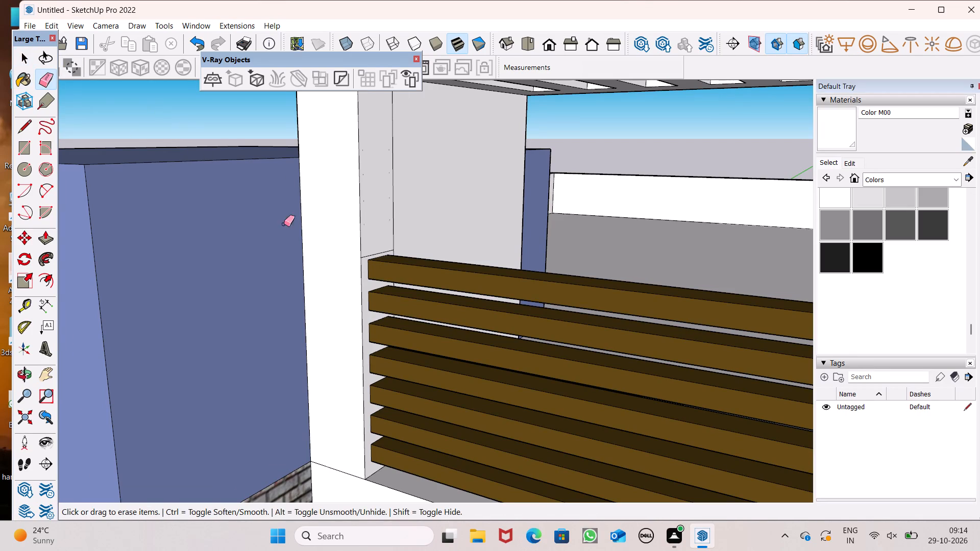
scroll(286, 224, up, 4)
drag(420, 261, 425, 268)
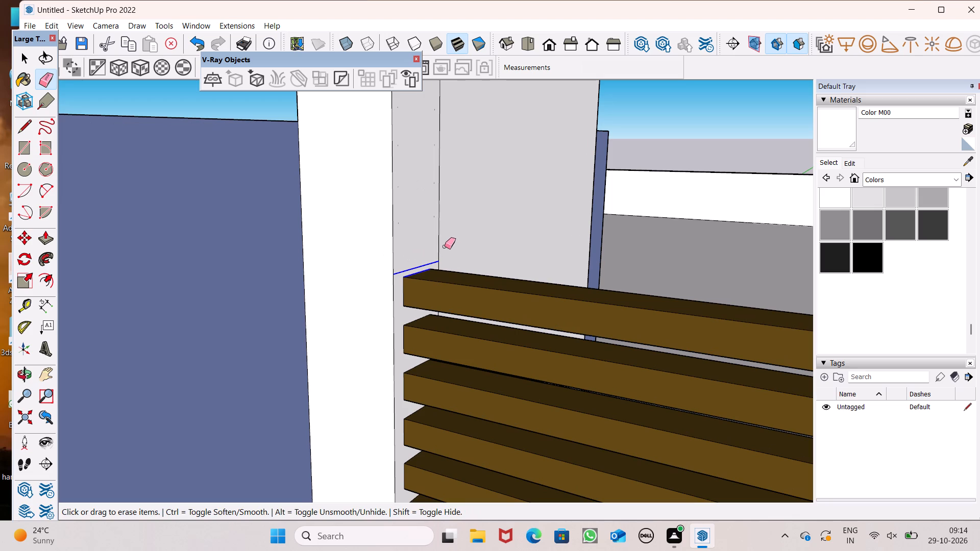
key(ctrl+z)
click(443, 238)
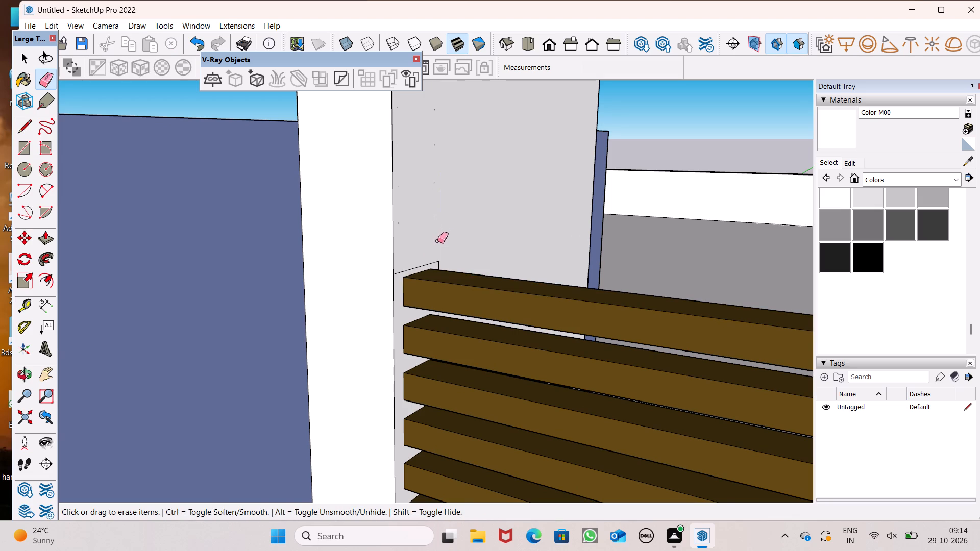
scroll(444, 269, up, 5)
drag(434, 261, 425, 259)
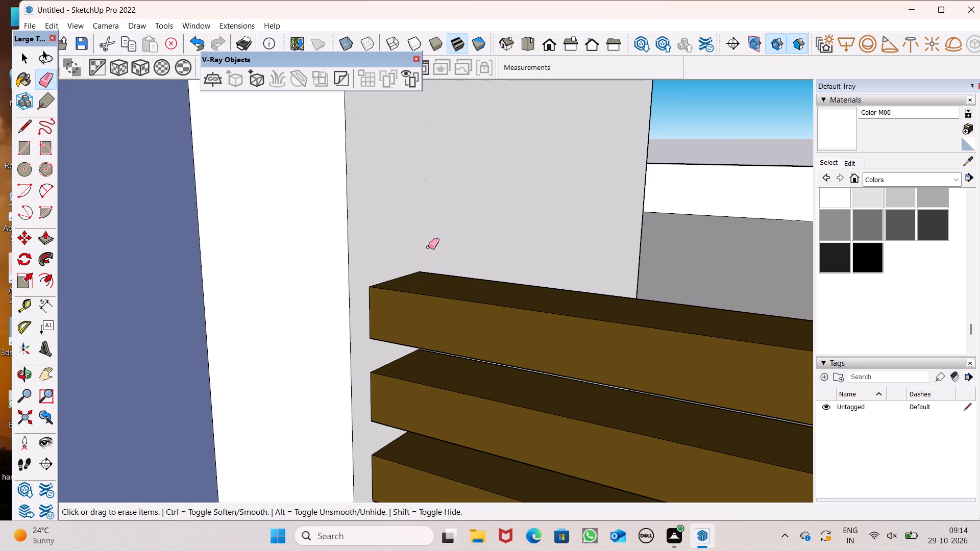
Erase the leftover short vertical edge at the top of the column's inner side face, just below the slotted slab.
scroll(440, 207, down, 13)
scroll(424, 192, down, 11)
scroll(431, 170, up, 3)
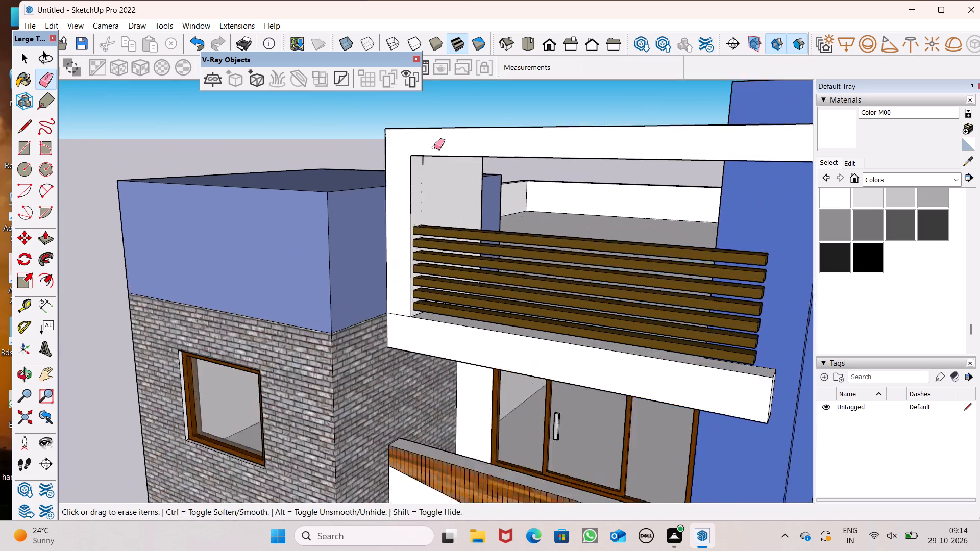
scroll(434, 147, up, 12)
drag(412, 205, 414, 211)
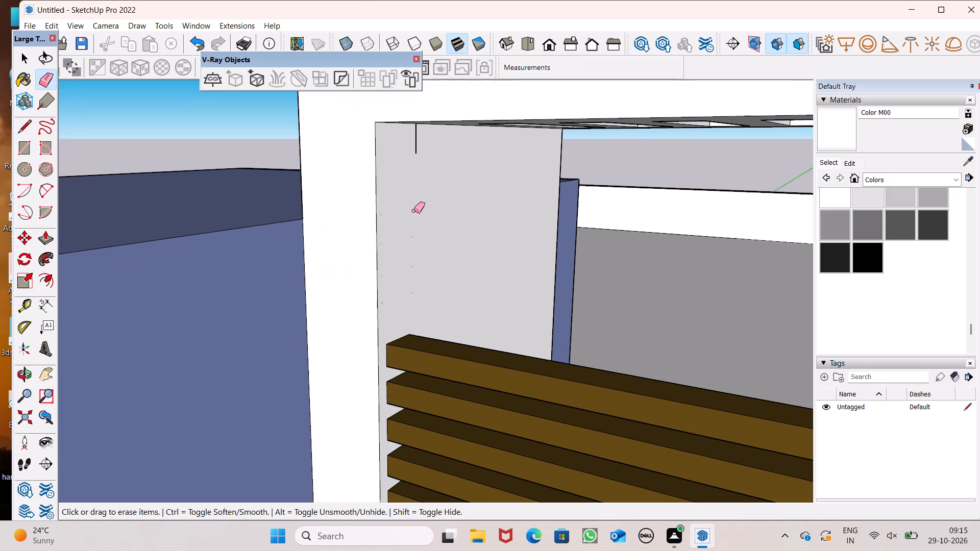
drag(414, 211, 417, 246)
drag(417, 246, 412, 297)
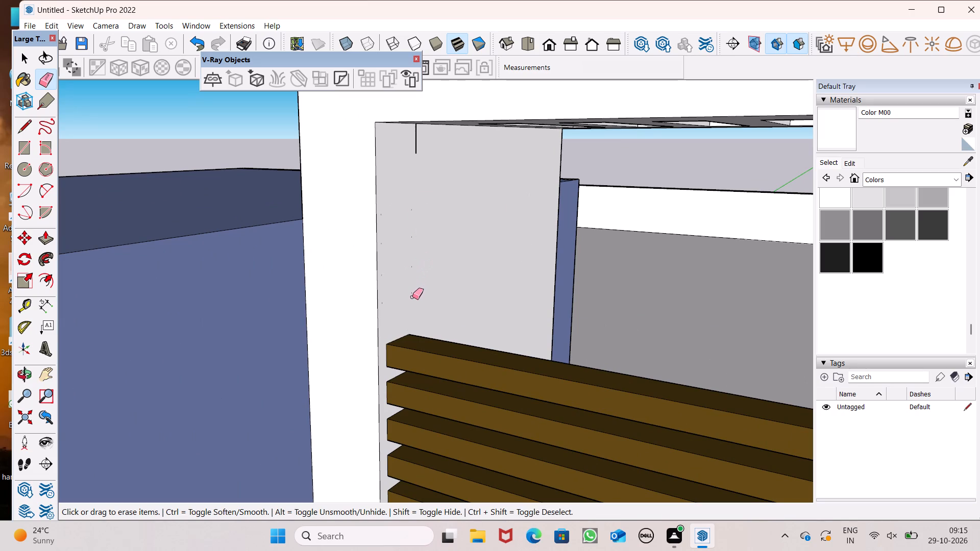
drag(412, 297, 406, 177)
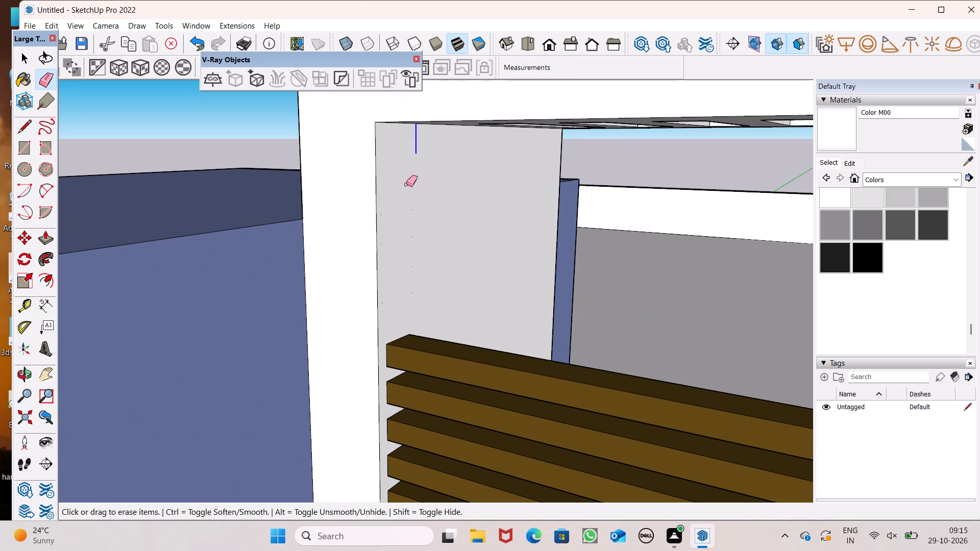
Try to erase the tiny stray marks remaining on the column's inner side face above the slats.
scroll(405, 214, down, 3)
middle_drag(416, 236, 313, 165)
scroll(358, 168, up, 1)
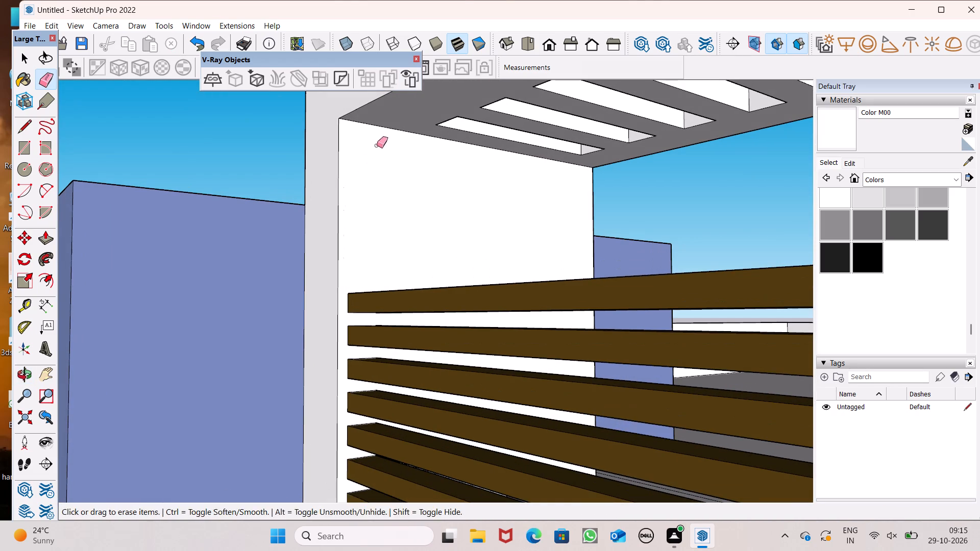
scroll(379, 267, up, 7)
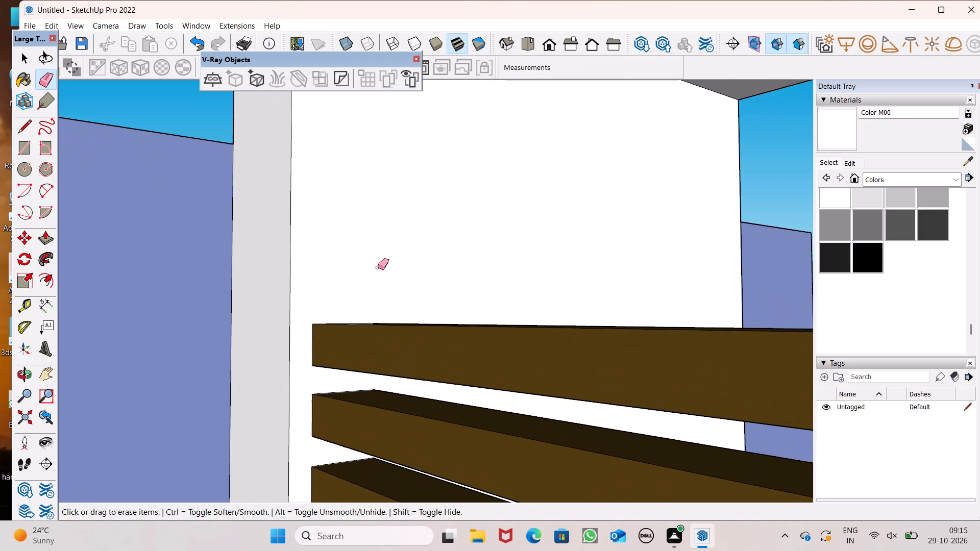
scroll(377, 268, down, 5)
middle_drag(398, 294, 435, 413)
scroll(398, 333, up, 6)
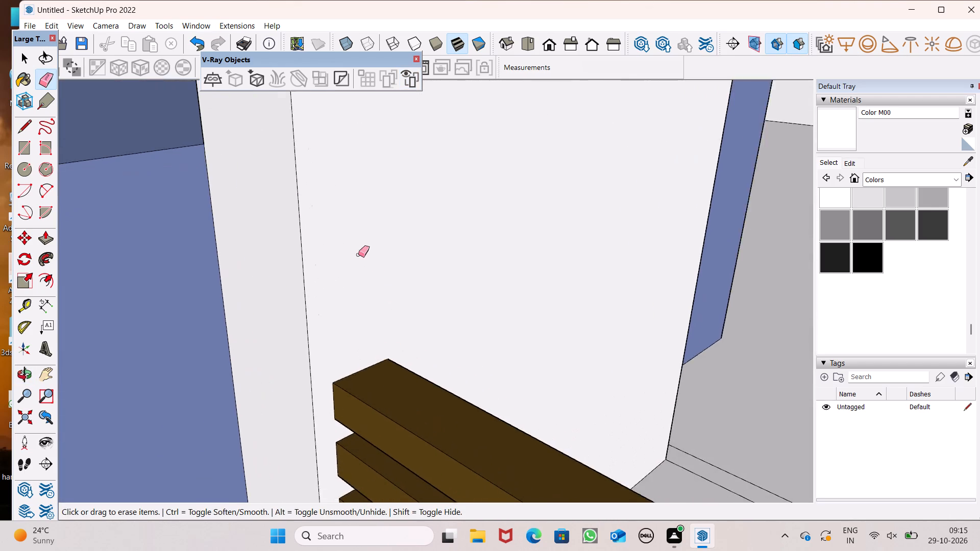
scroll(358, 255, up, 1)
scroll(328, 216, up, 7)
scroll(278, 180, down, 1)
drag(305, 135, 352, 132)
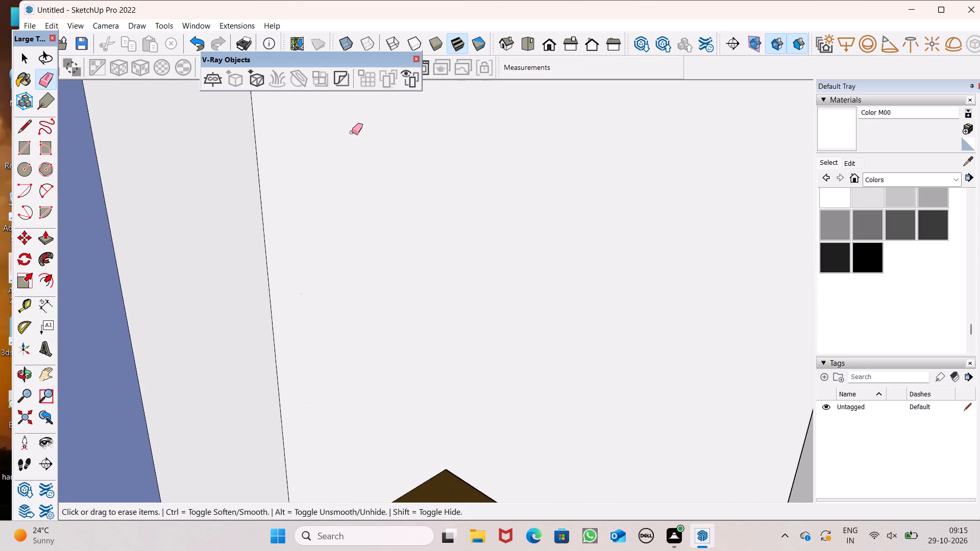
drag(352, 132, 402, 302)
Examine the cleaned column face behind the slats and the whole front facade from a distance.
scroll(610, 270, down, 16)
middle_drag(742, 229, 703, 214)
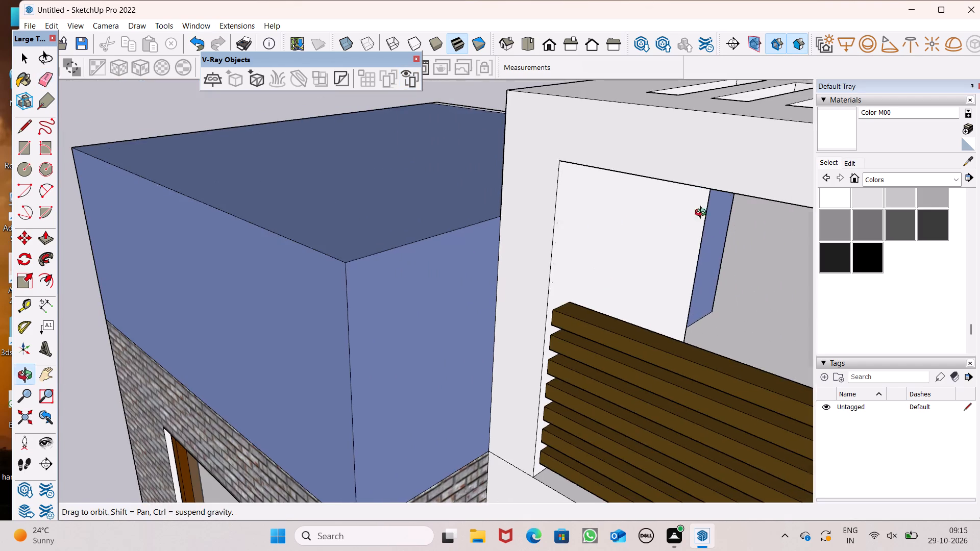
middle_drag(703, 214, 712, 191)
scroll(626, 187, down, 4)
scroll(604, 168, up, 2)
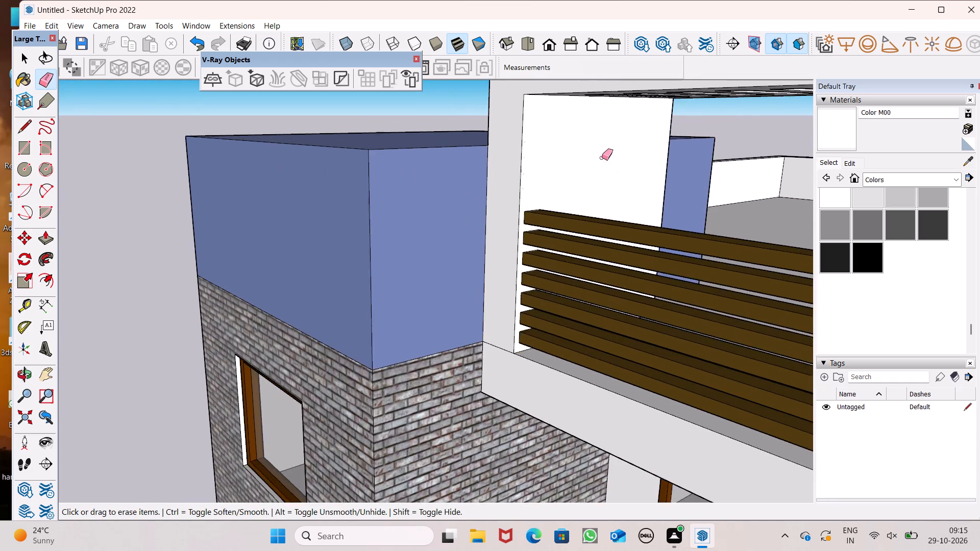
scroll(602, 158, up, 3)
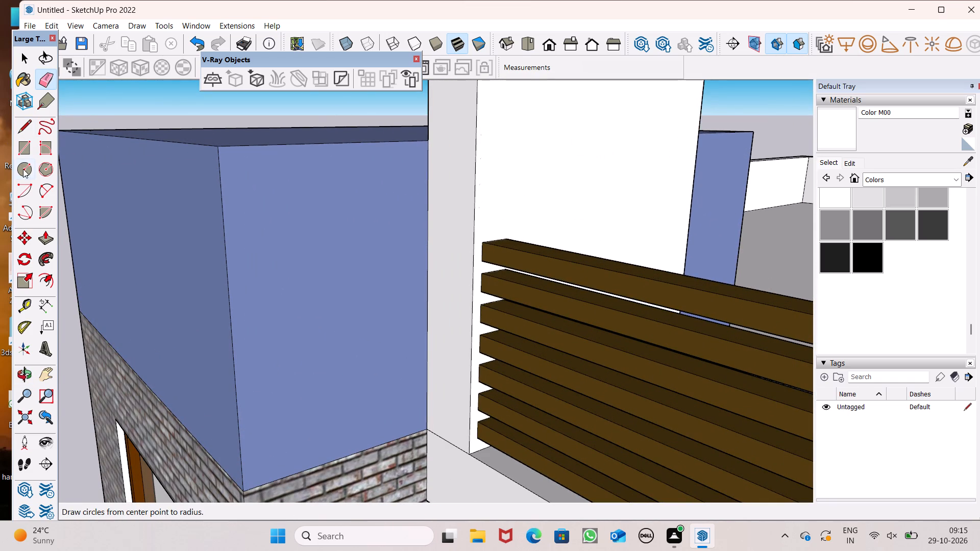
click(23, 169)
scroll(501, 143, down, 5)
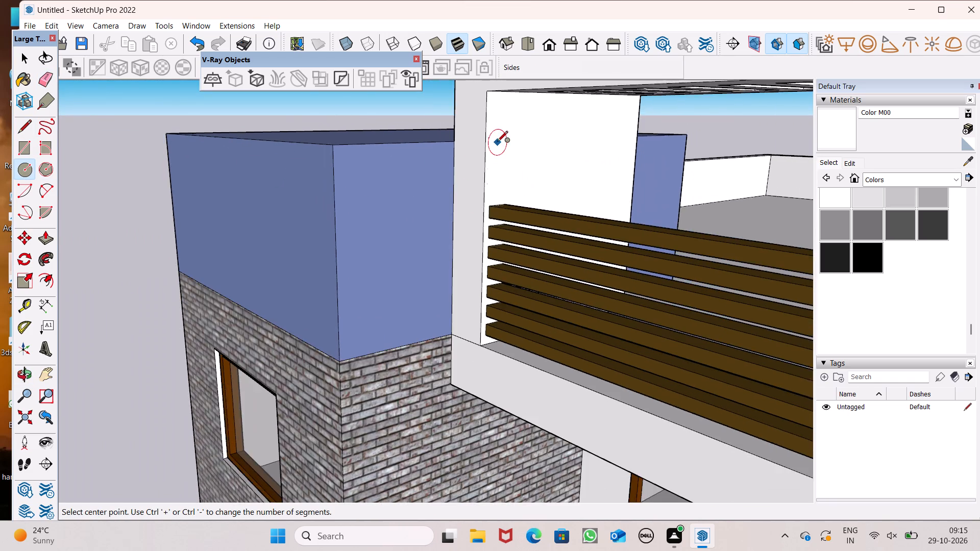
scroll(446, 168, down, 10)
middle_drag(393, 184, 654, 177)
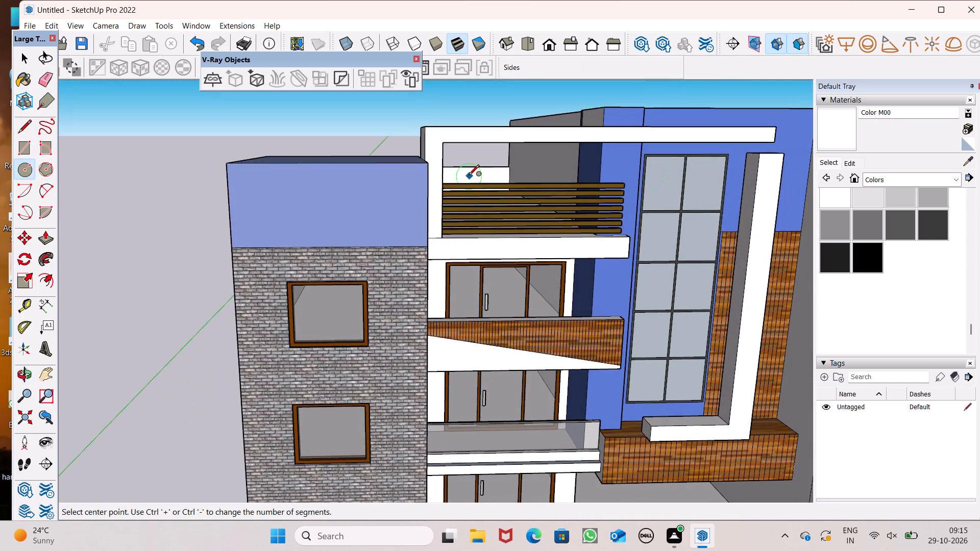
scroll(462, 185, down, 5)
scroll(204, 204, down, 6)
scroll(155, 19, down, 2)
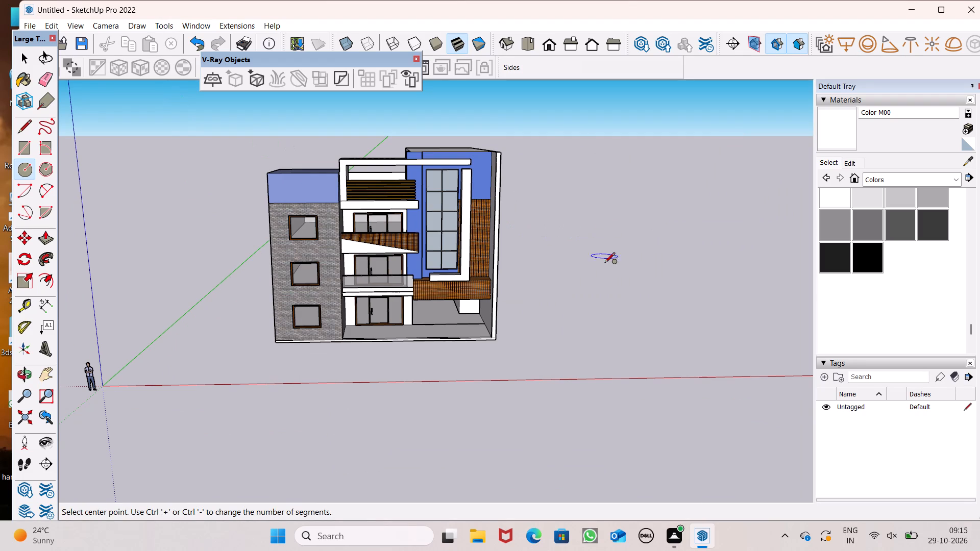
Draw a large flat circle on the ground beside the building's open carport side.
drag(598, 302, 598, 315)
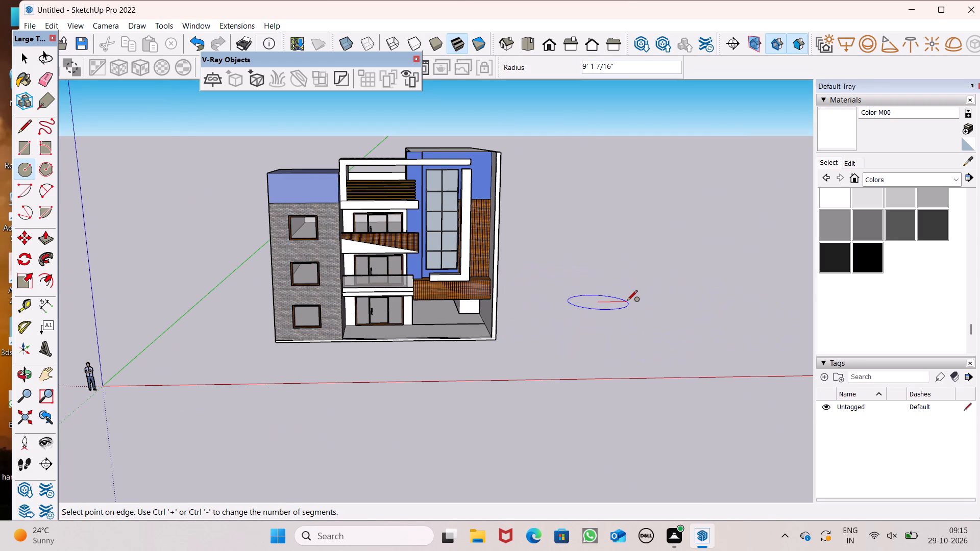
click(629, 310)
Draw a small horizontal circle of about 2 ft radius directly above the large circle's centre.
scroll(605, 302, up, 8)
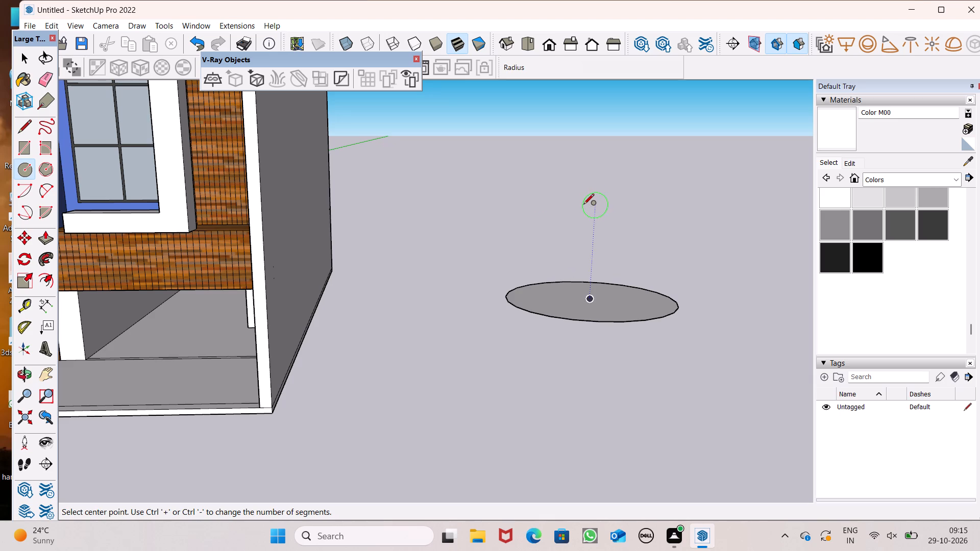
drag(583, 211, 592, 217)
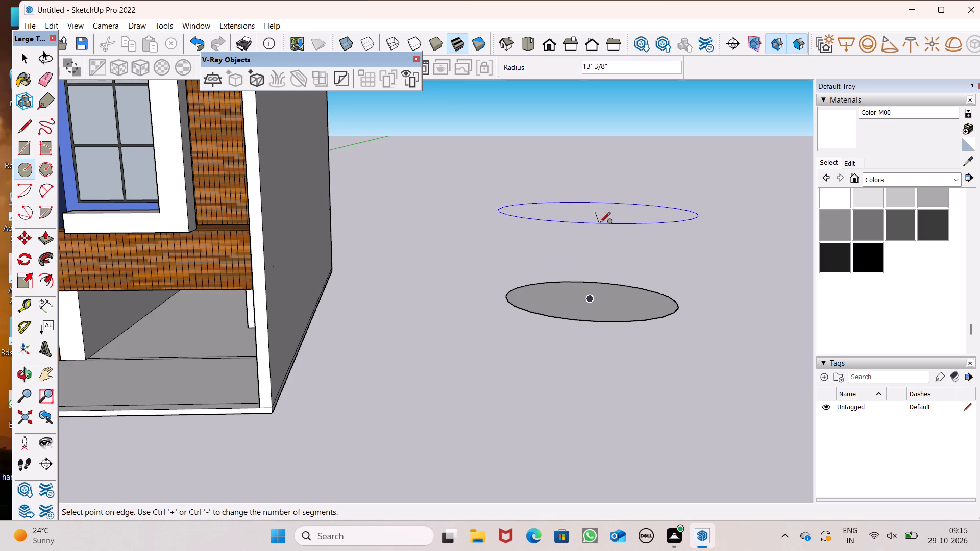
click(601, 218)
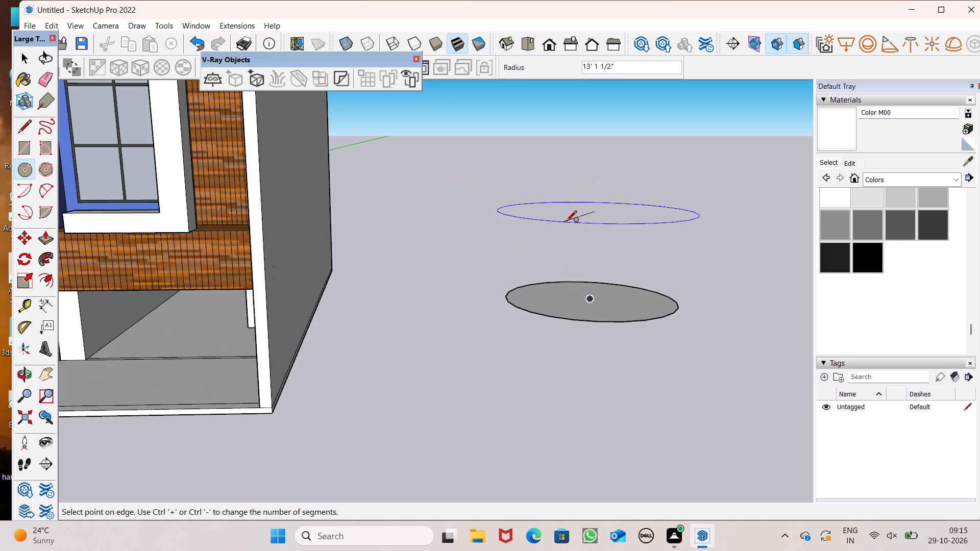
click(580, 210)
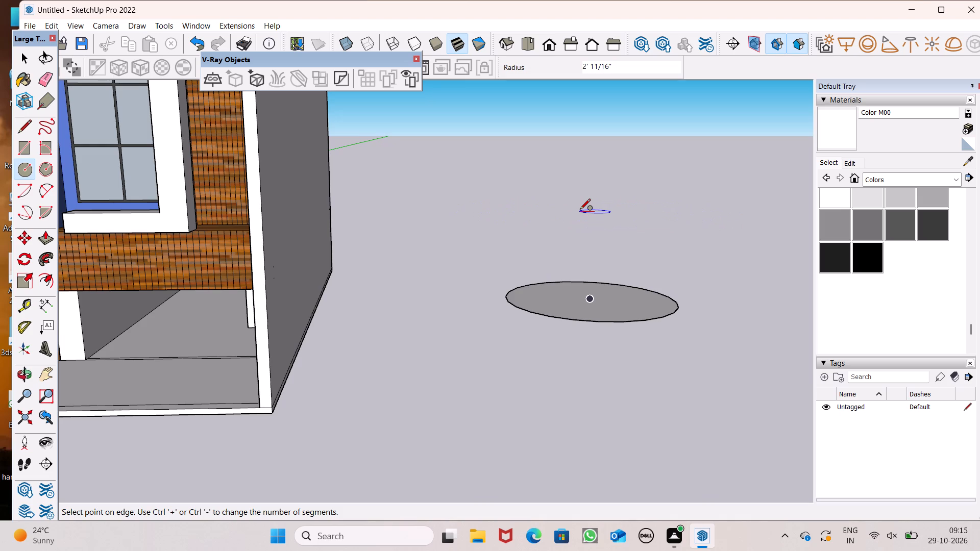
Draw a vertical line about 11 ft long from the small circle's centre down towards the large circle.
middle_drag(593, 271, 584, 354)
scroll(584, 354, up, 1)
middle_drag(567, 287, 585, 213)
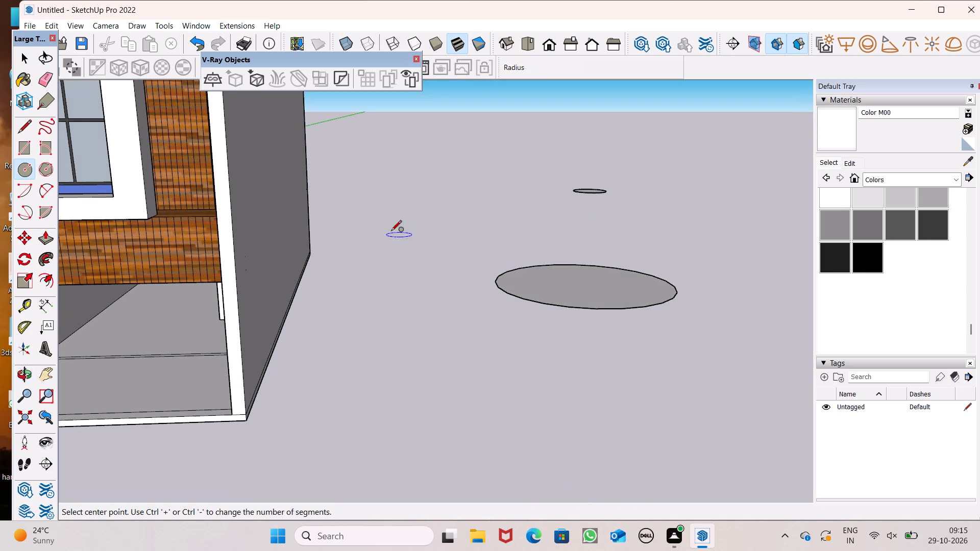
click(28, 125)
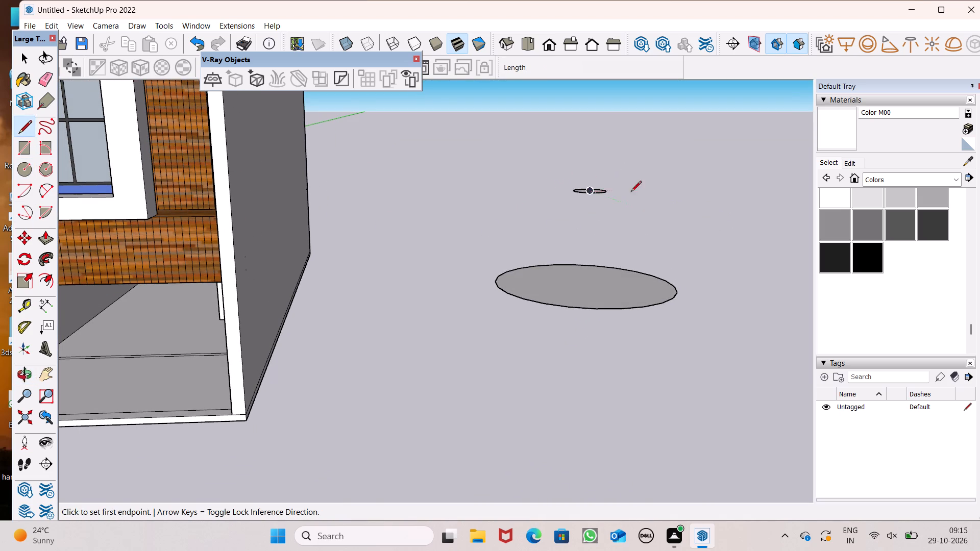
click(590, 192)
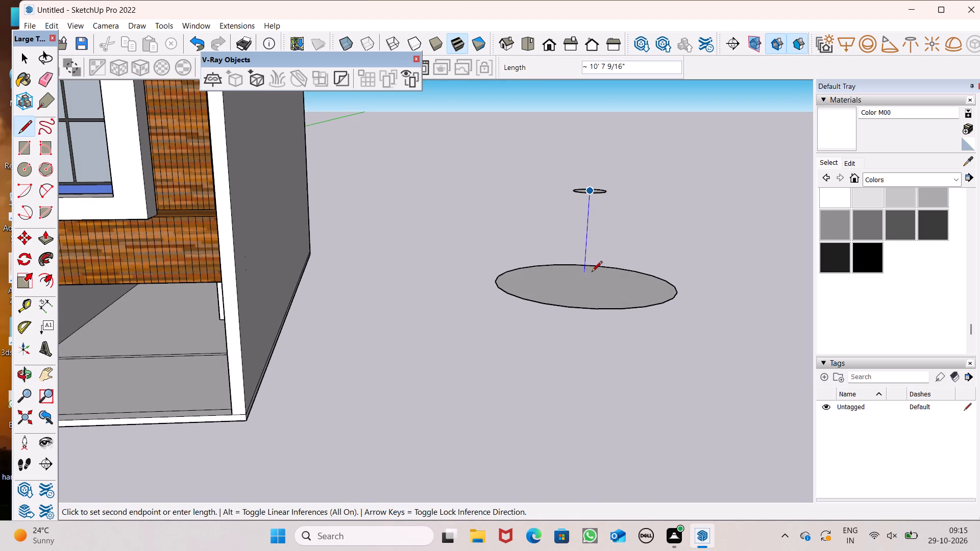
click(591, 274)
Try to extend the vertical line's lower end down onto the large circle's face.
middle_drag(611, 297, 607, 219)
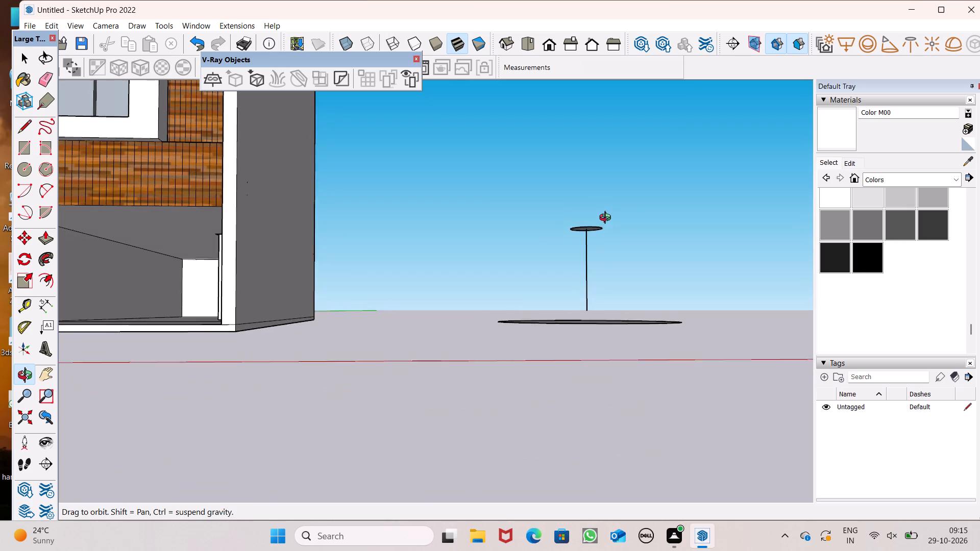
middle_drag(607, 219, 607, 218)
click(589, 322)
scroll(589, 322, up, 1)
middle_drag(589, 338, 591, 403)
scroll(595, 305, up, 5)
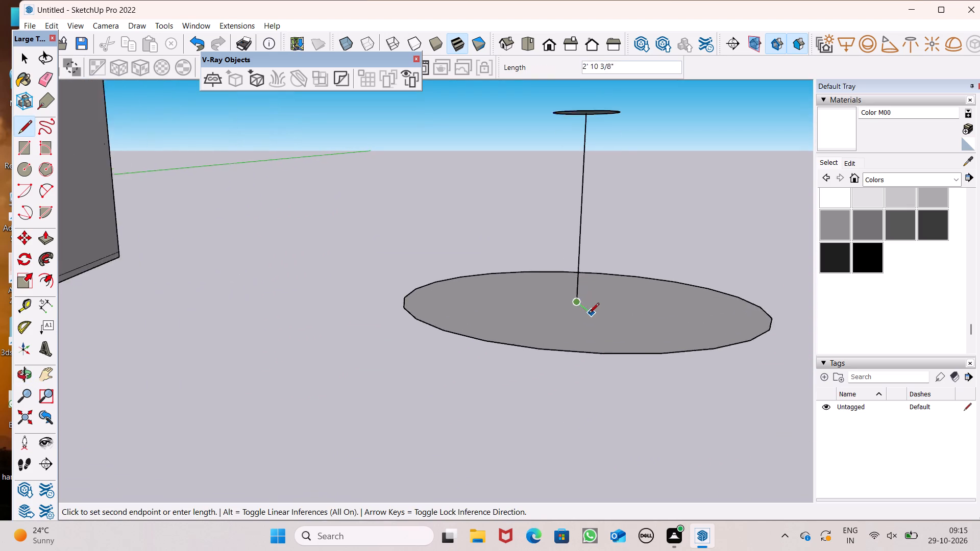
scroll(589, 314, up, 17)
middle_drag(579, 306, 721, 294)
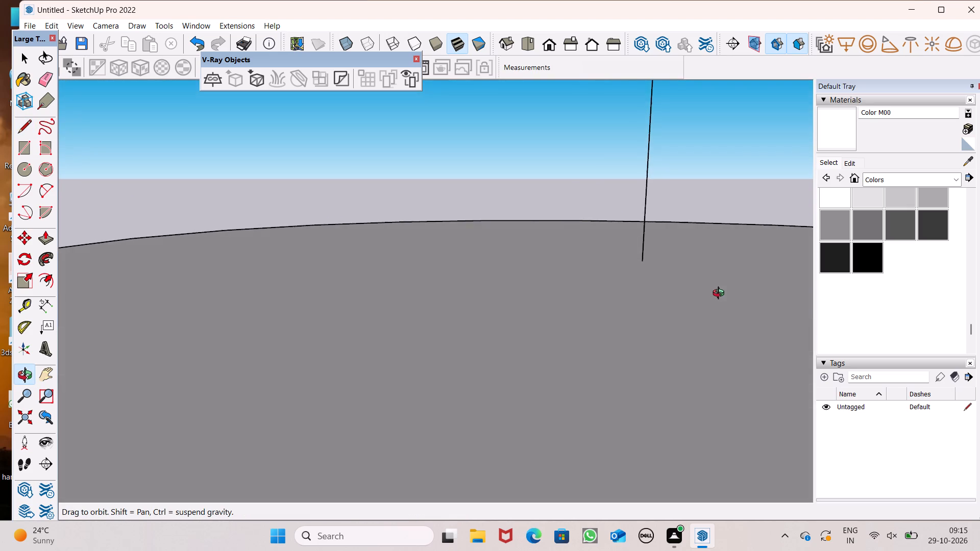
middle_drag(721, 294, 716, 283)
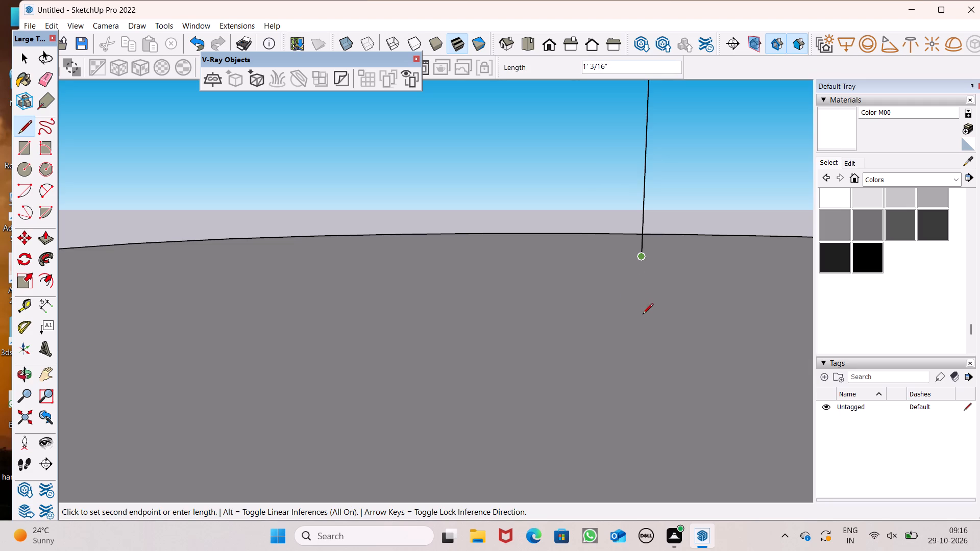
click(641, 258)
Examine the vertical line's lower end against the large circle's face from close up and from below.
middle_drag(641, 308, 727, 285)
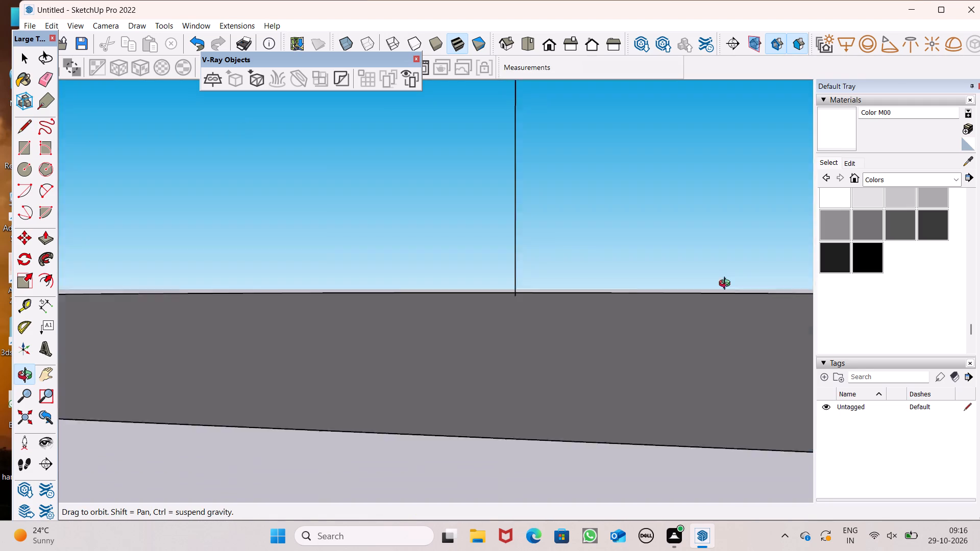
middle_drag(727, 285, 719, 294)
scroll(572, 233, up, 6)
scroll(504, 327, down, 6)
scroll(483, 377, down, 7)
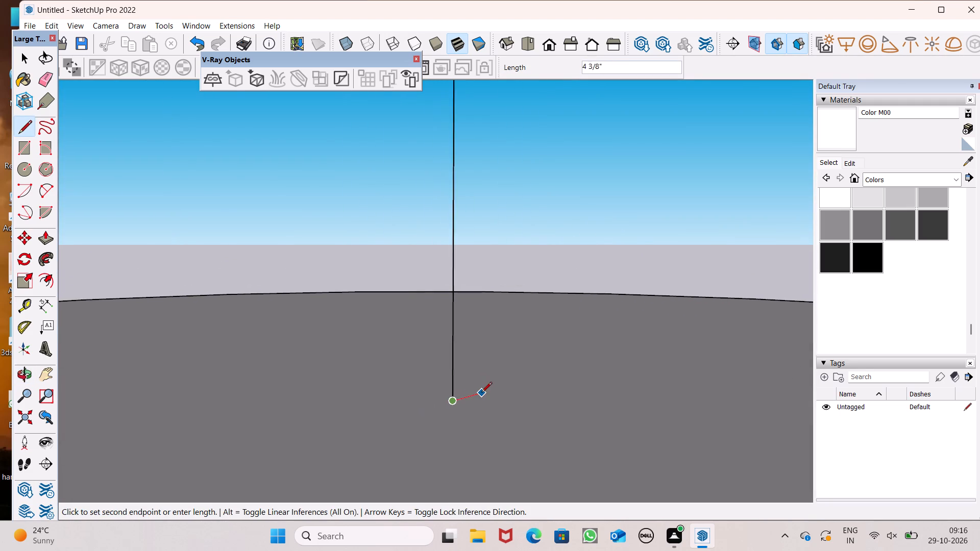
middle_drag(467, 404, 467, 388)
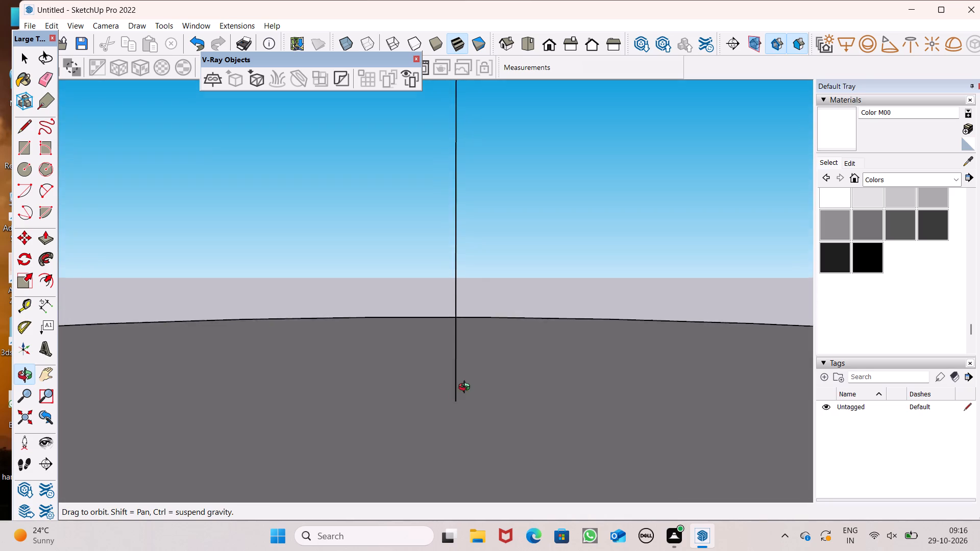
middle_drag(467, 388, 461, 411)
scroll(461, 411, up, 1)
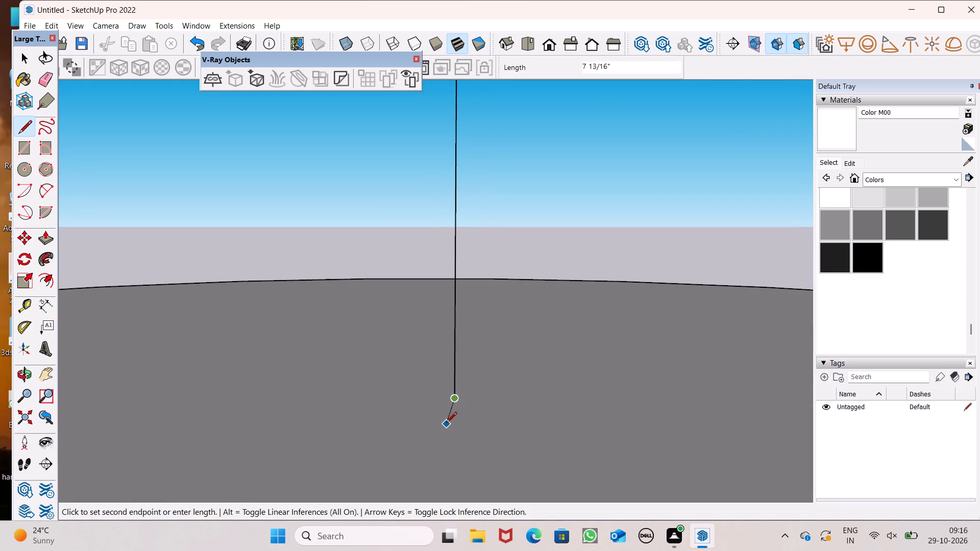
scroll(439, 441, up, 9)
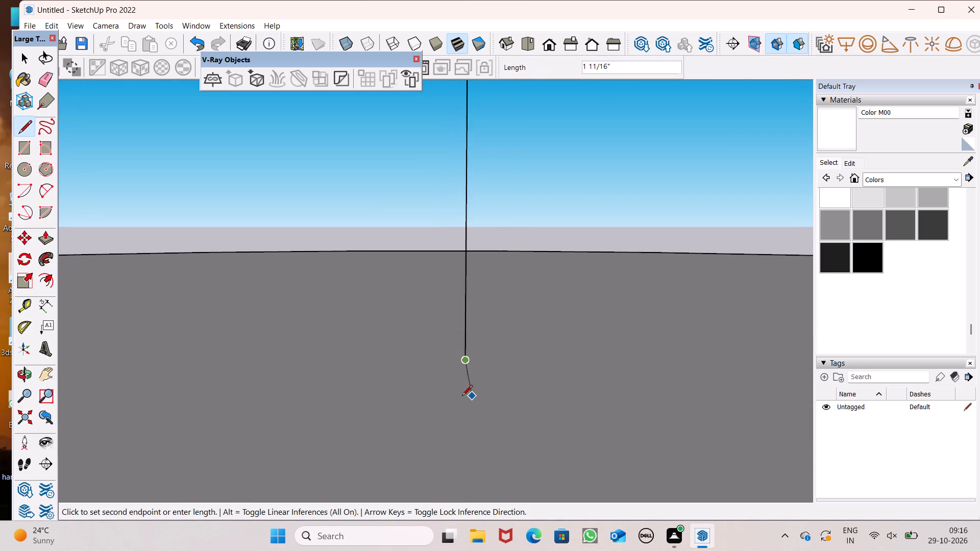
scroll(457, 396, up, 18)
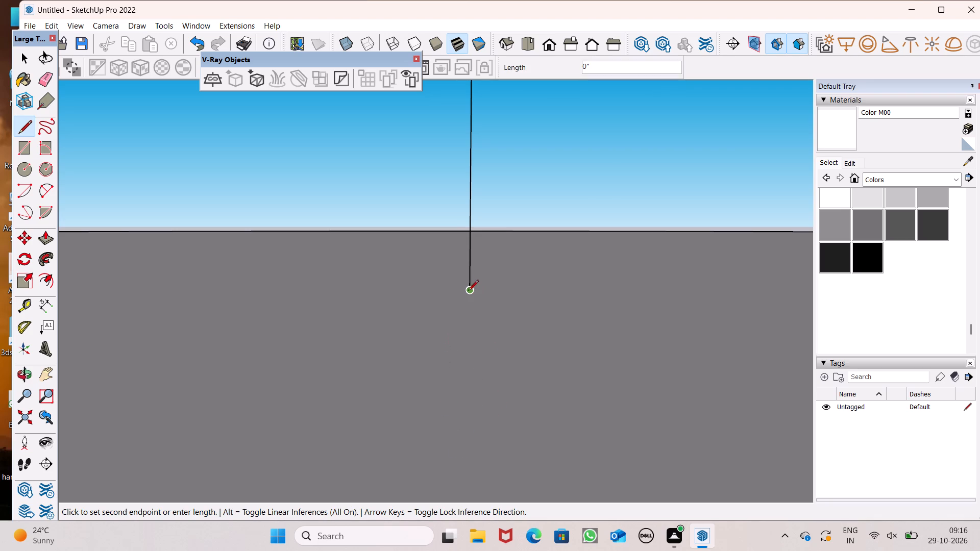
scroll(486, 247, down, 6)
middle_drag(503, 274, 268, 241)
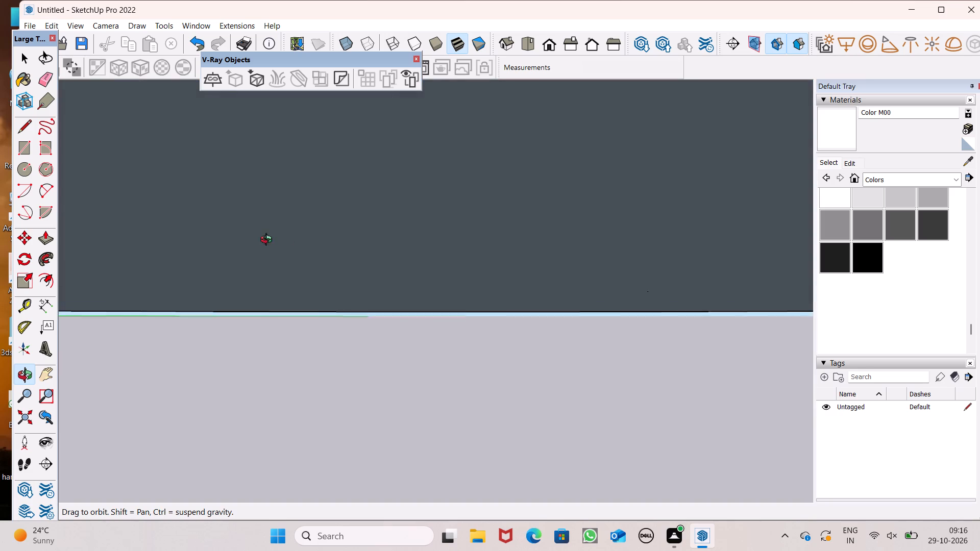
middle_drag(268, 241, 458, 314)
scroll(492, 250, down, 6)
scroll(488, 337, down, 16)
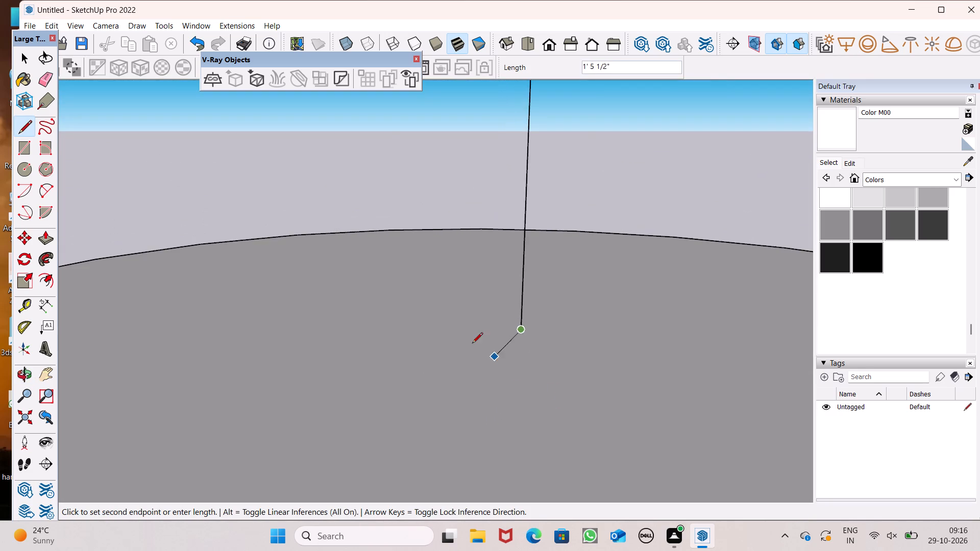
scroll(454, 402, down, 19)
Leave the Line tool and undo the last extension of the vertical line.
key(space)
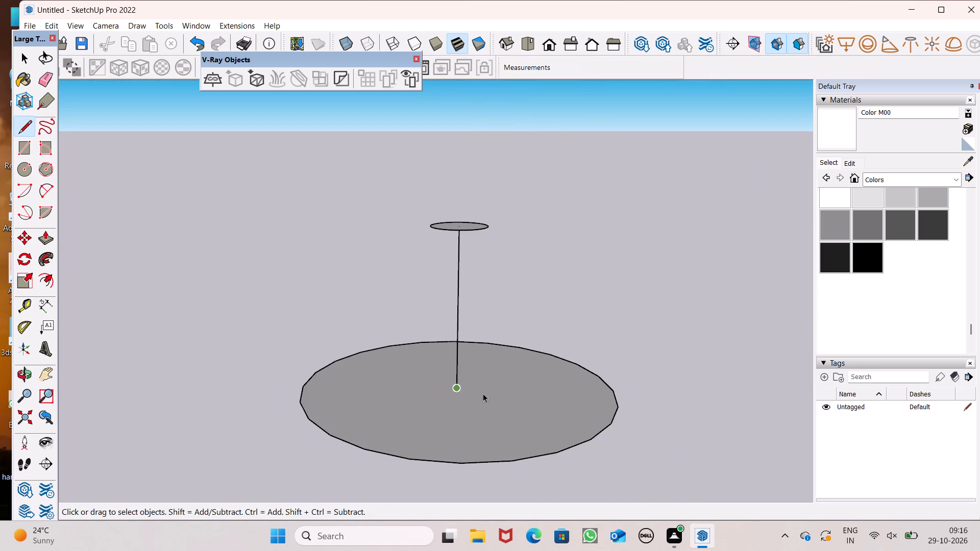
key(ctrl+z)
Extend the vertical line from its loose lower end straight down onto the large circle's face.
ctrl+middle_drag(545, 411, 90, 284)
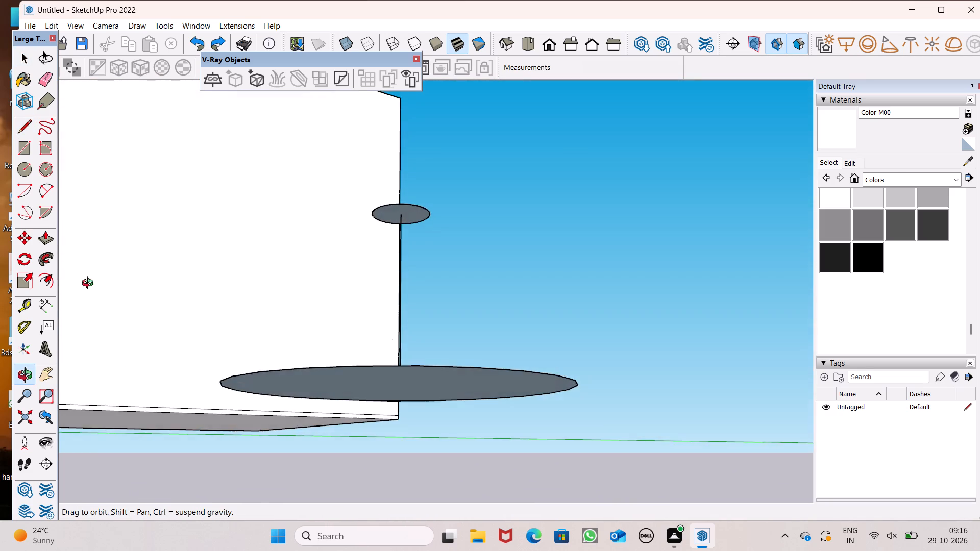
ctrl+middle_drag(90, 284, 78, 312)
scroll(368, 447, up, 1)
scroll(380, 385, up, 5)
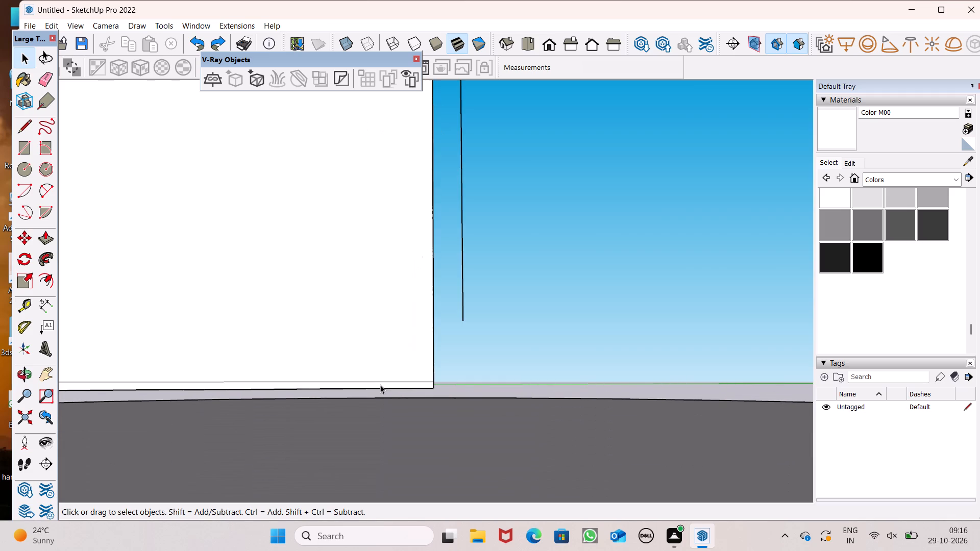
scroll(380, 385, down, 1)
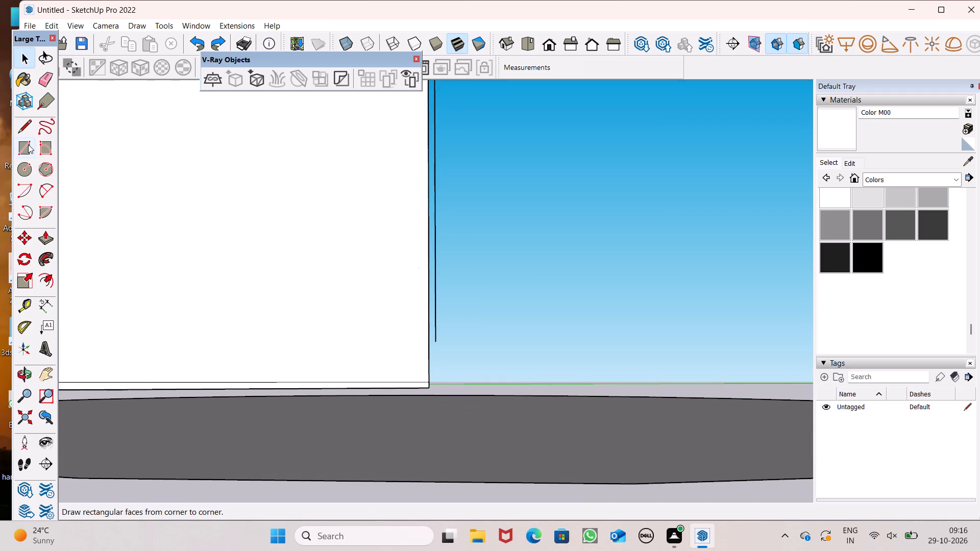
click(25, 135)
drag(432, 340, 435, 349)
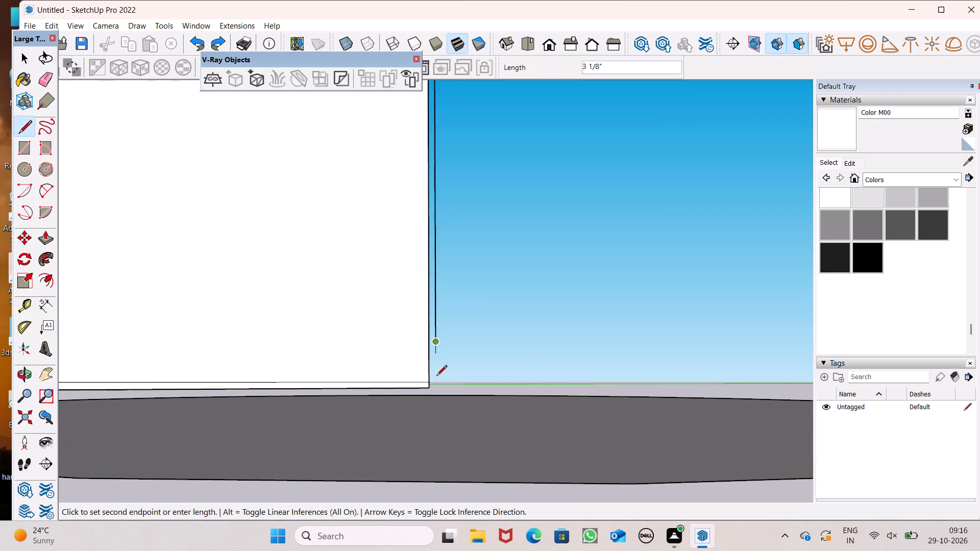
click(436, 407)
scroll(403, 392, down, 7)
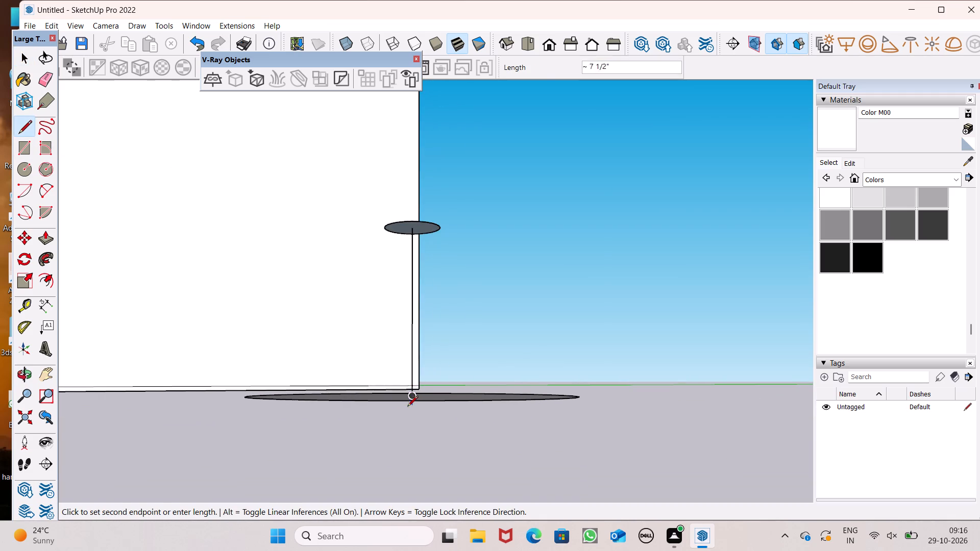
key(space)
Examine where the vertical line meets the large circle below and the small circle above.
middle_drag(430, 429, 415, 413)
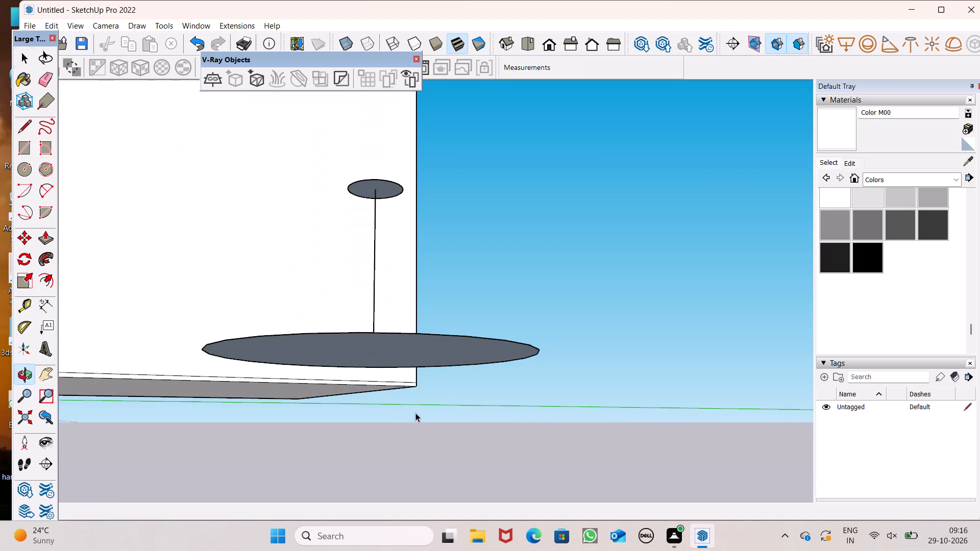
middle_drag(427, 475, 441, 502)
scroll(403, 432, up, 8)
middle_click(425, 448)
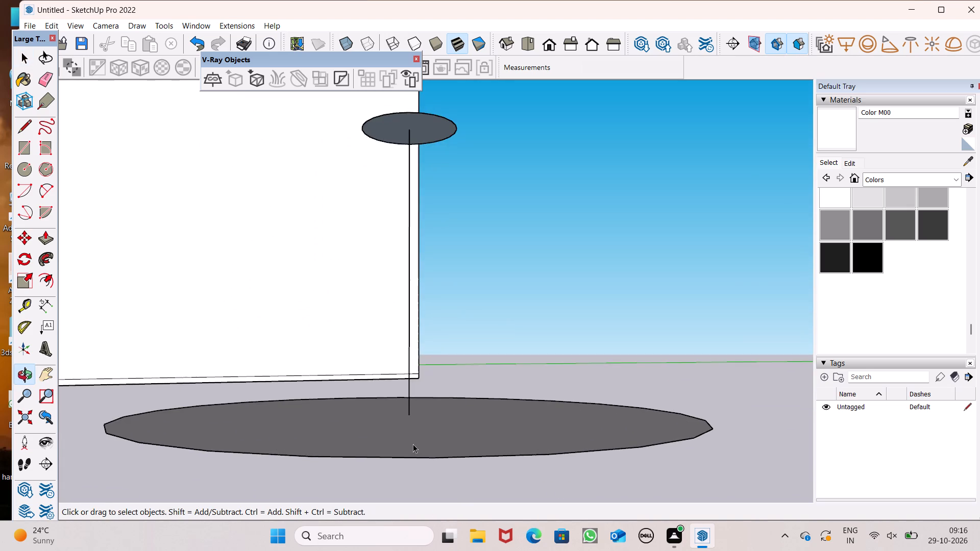
scroll(410, 444, up, 18)
scroll(409, 396, up, 11)
middle_click(409, 396)
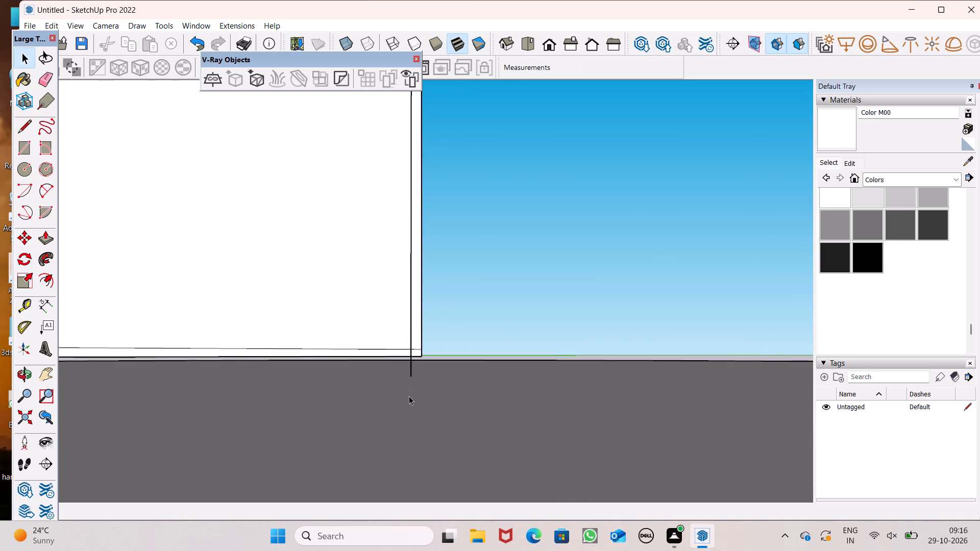
scroll(409, 396, up, 17)
middle_click(409, 396)
middle_click(409, 396)
scroll(418, 417, down, 6)
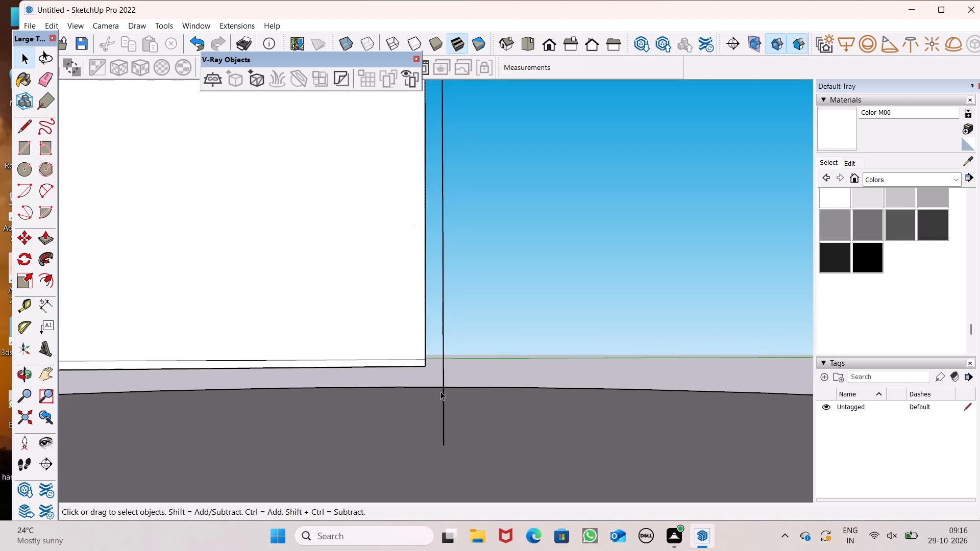
scroll(472, 360, down, 6)
middle_drag(498, 427, 496, 422)
scroll(442, 330, up, 3)
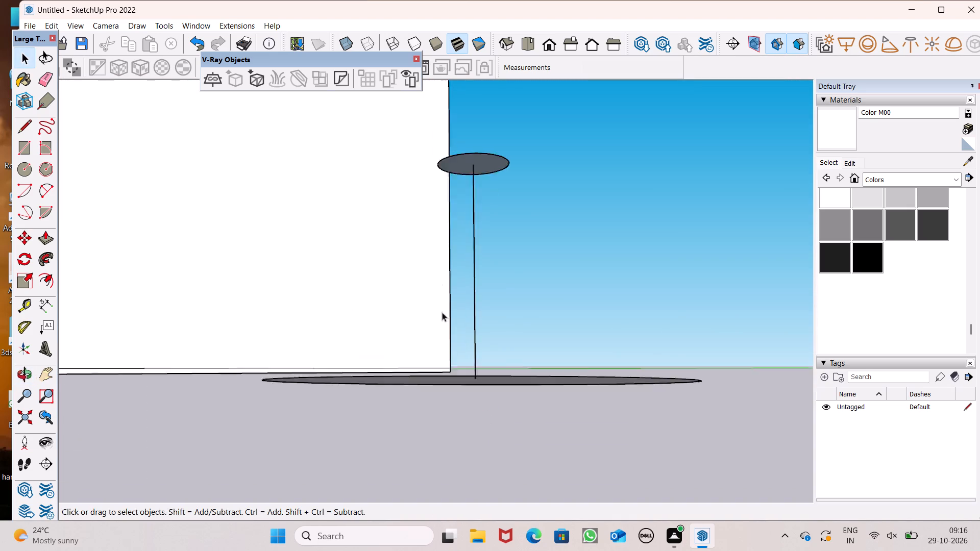
scroll(442, 312, up, 4)
scroll(465, 316, down, 6)
scroll(472, 255, up, 4)
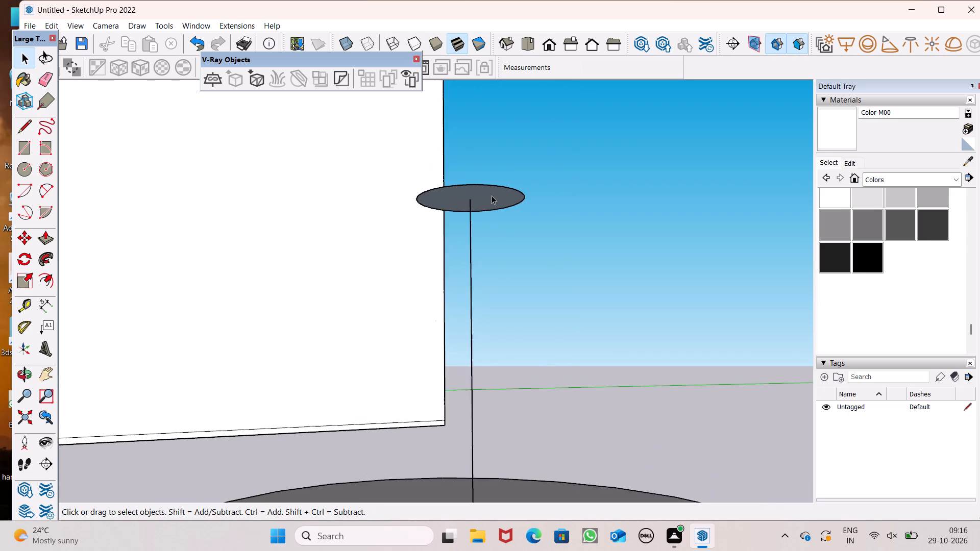
scroll(492, 195, up, 2)
scroll(444, 185, up, 8)
scroll(477, 220, up, 6)
scroll(505, 227, down, 4)
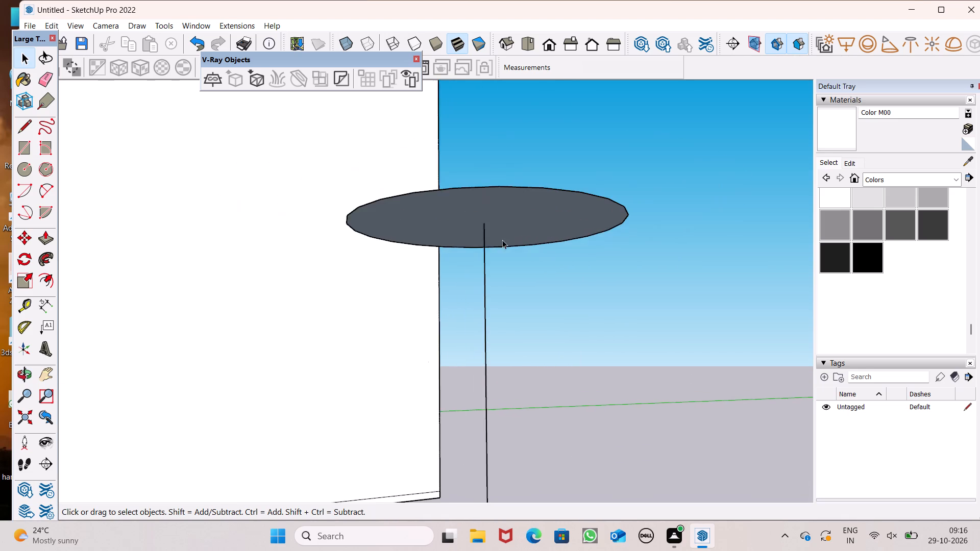
scroll(502, 240, down, 20)
scroll(502, 240, down, 2)
middle_drag(550, 297, 579, 350)
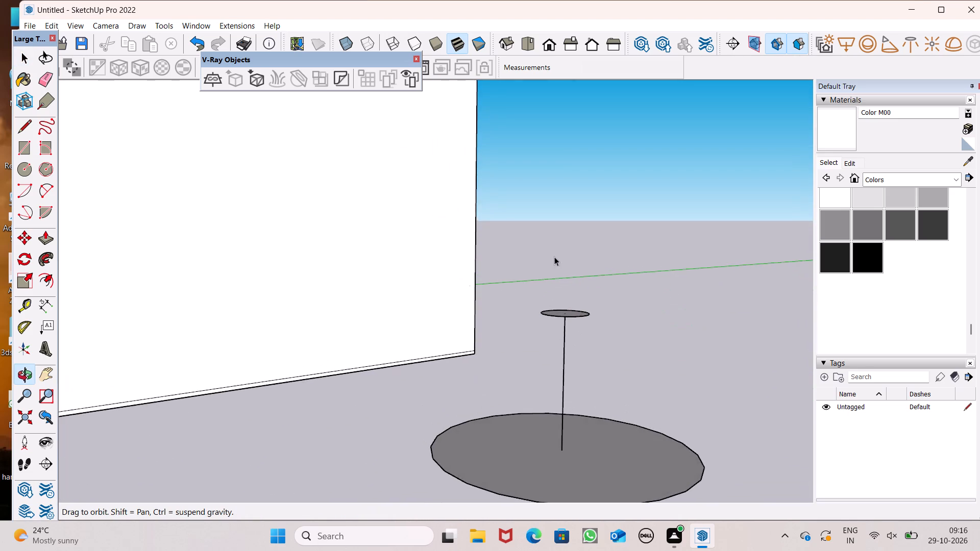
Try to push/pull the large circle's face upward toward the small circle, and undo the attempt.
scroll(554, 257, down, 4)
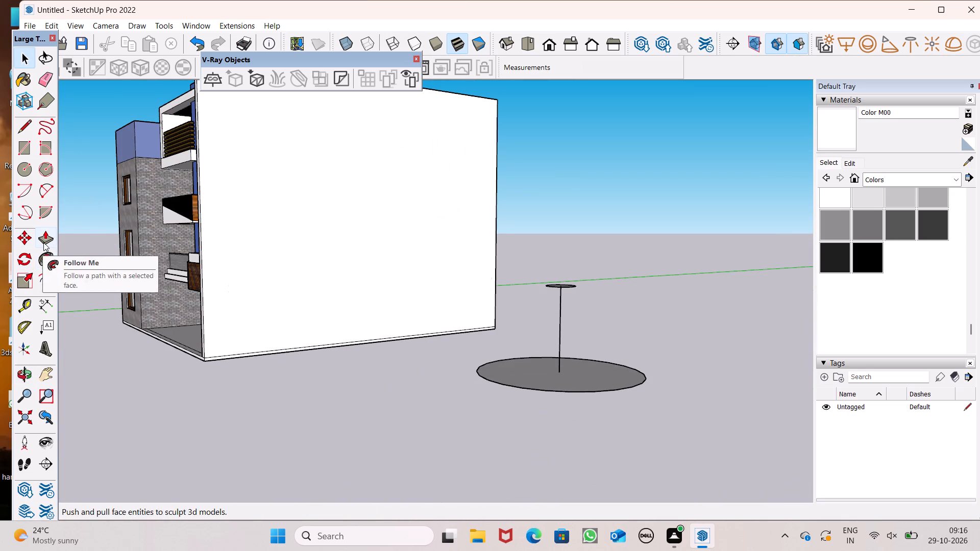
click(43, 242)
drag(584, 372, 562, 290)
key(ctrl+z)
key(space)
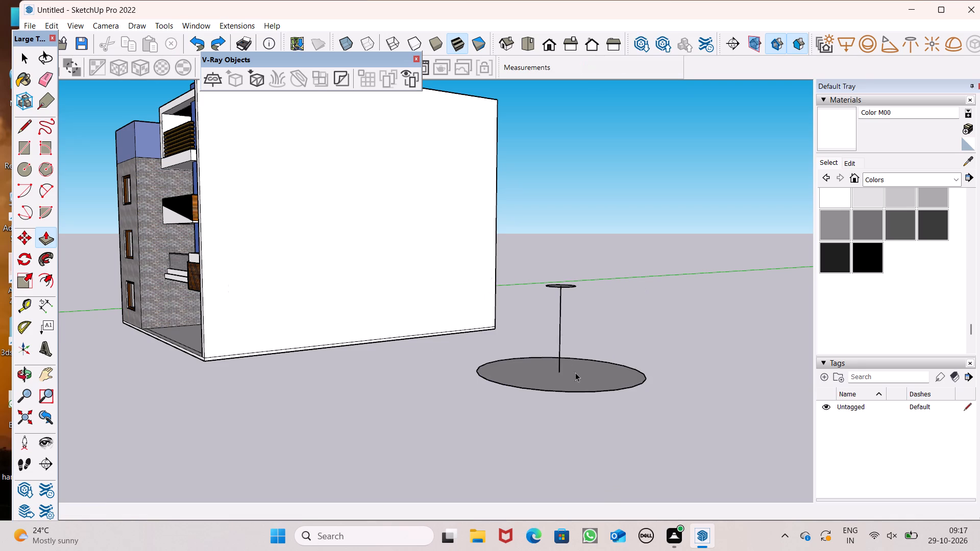
Undo the drawing of the vertical line, the small circle and the large circle beside the building.
scroll(582, 397, down, 2)
middle_drag(580, 398, 675, 456)
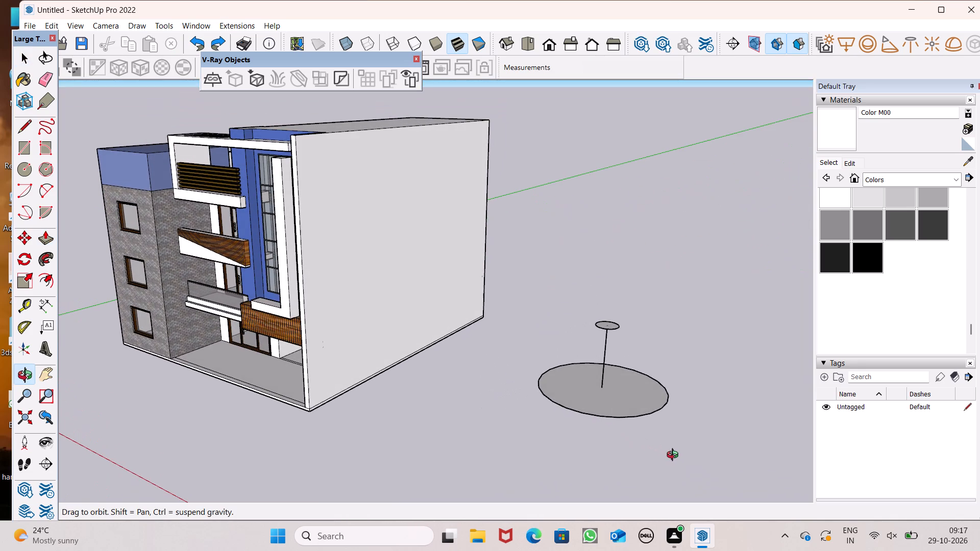
middle_drag(675, 456, 678, 453)
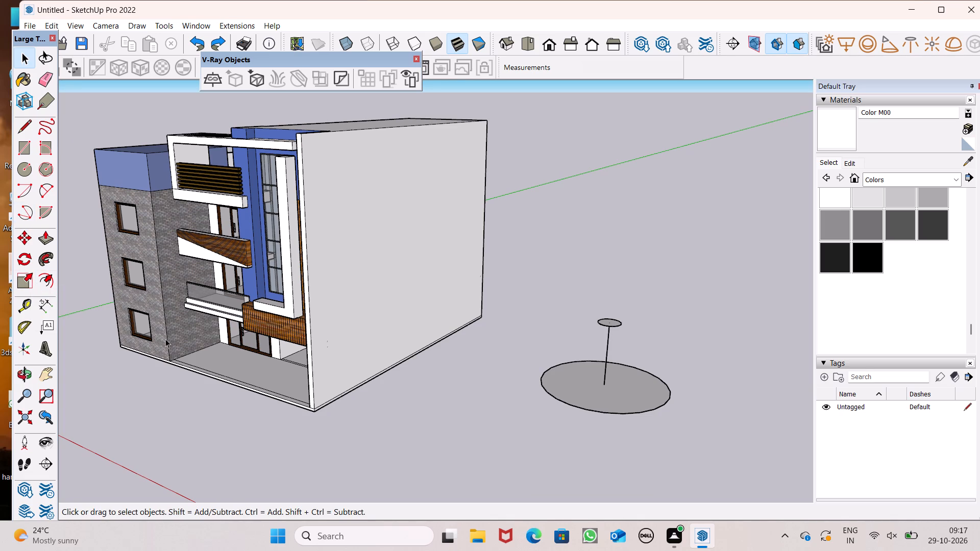
key(ctrl+z)
key(ctrl+z)
key(ctrl+z)
key(ctrl+z)
Examine the whole building from its plain side wall around toward the front facade.
alt+scroll(256, 354, down, 2)
scroll(255, 352, down, 5)
middle_drag(290, 396, 462, 364)
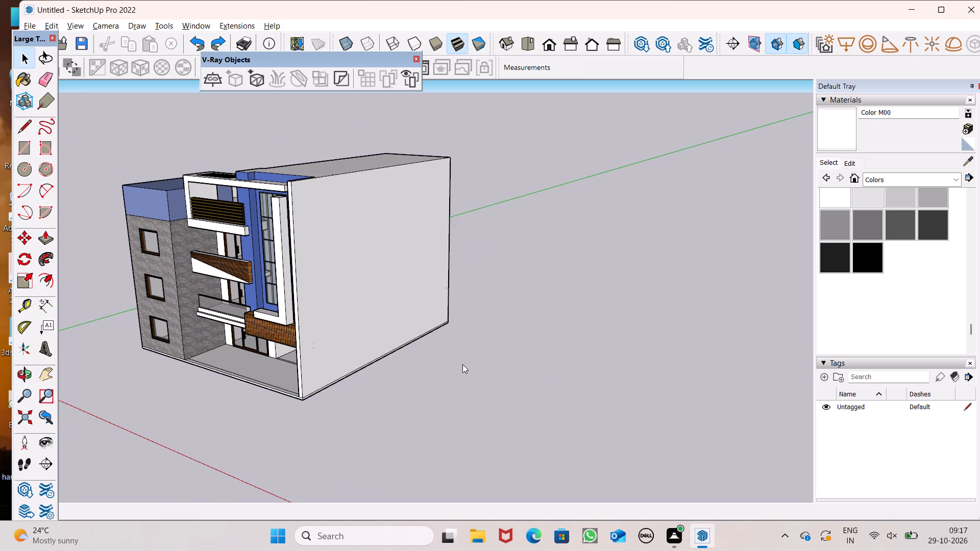
middle_drag(462, 364, 490, 333)
scroll(432, 309, down, 3)
middle_drag(355, 339, 468, 272)
scroll(337, 201, down, 6)
scroll(143, 279, down, 3)
scroll(524, 250, down, 6)
scroll(558, 394, down, 5)
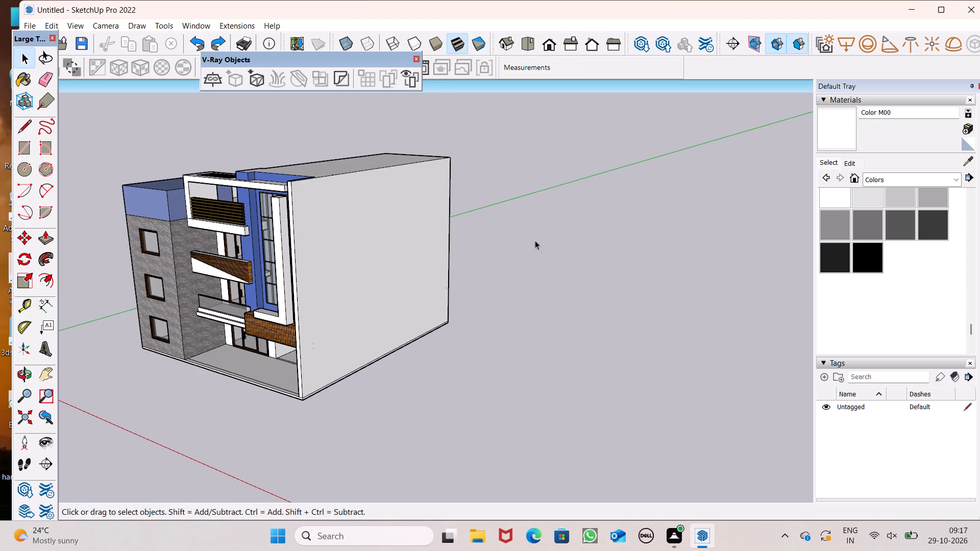
scroll(503, 186, down, 4)
middle_drag(542, 196, 608, 173)
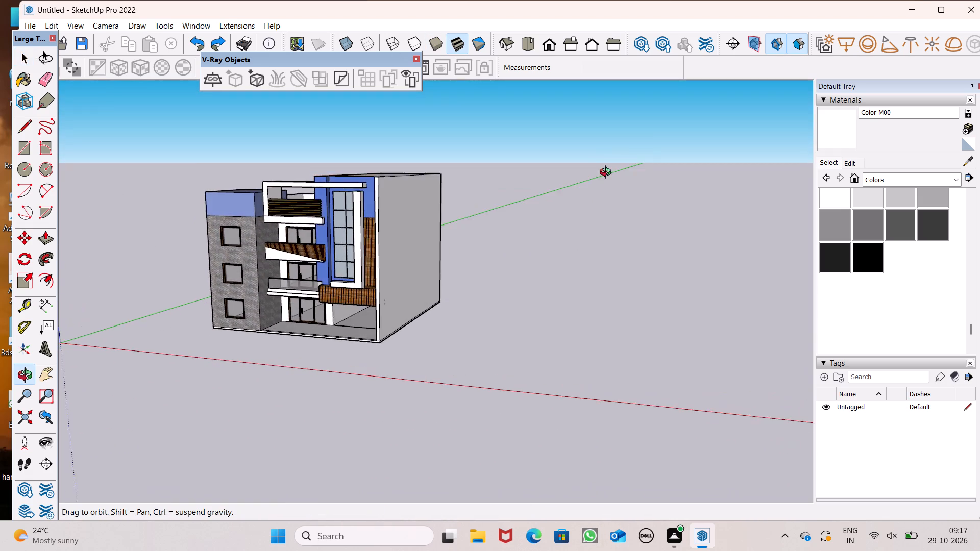
middle_drag(608, 173, 586, 169)
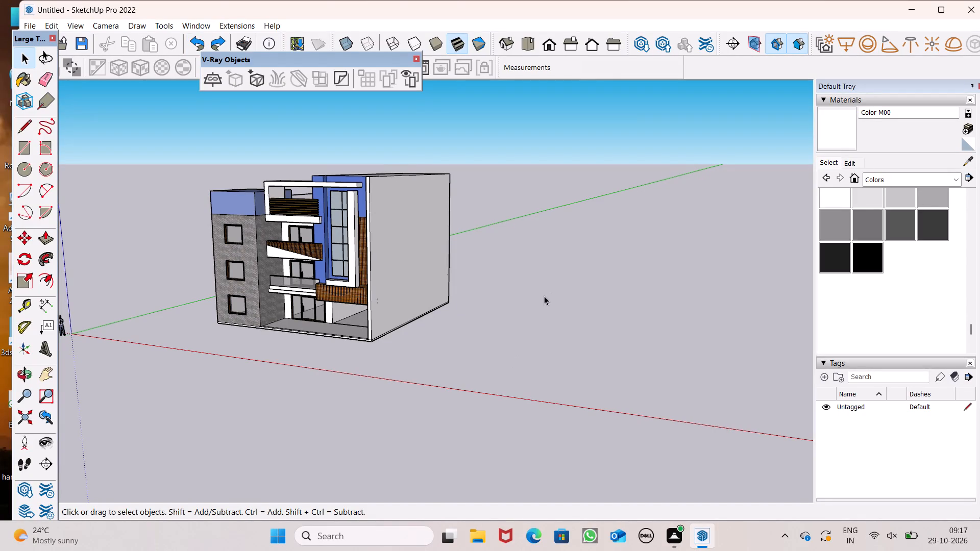
Draw an upright rectangle about 9' 10" by 8' 5" beside the building, facing the same way as the front facade.
middle_drag(590, 377, 694, 328)
scroll(702, 334, up, 1)
scroll(532, 304, up, 3)
scroll(461, 198, down, 3)
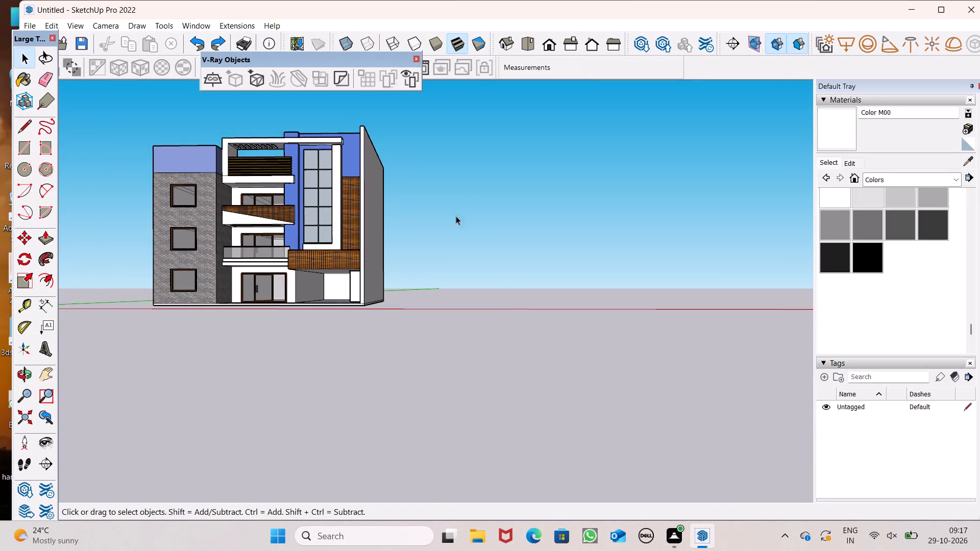
middle_drag(506, 296, 501, 315)
scroll(588, 270, up, 3)
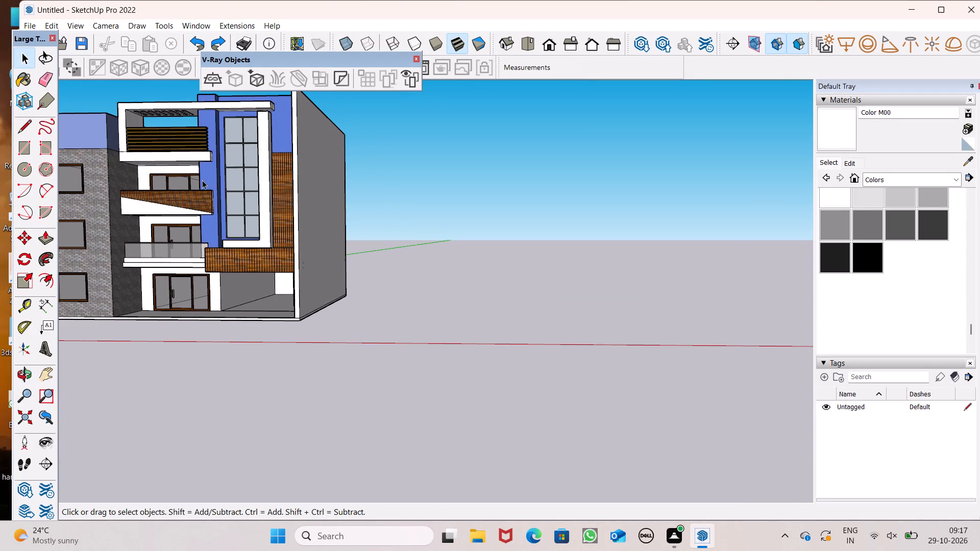
click(24, 152)
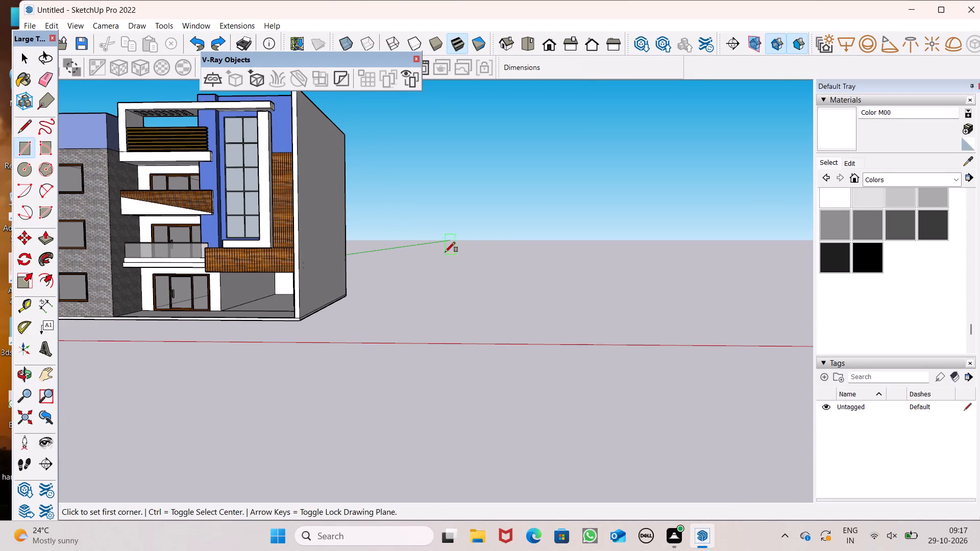
click(445, 228)
click(508, 282)
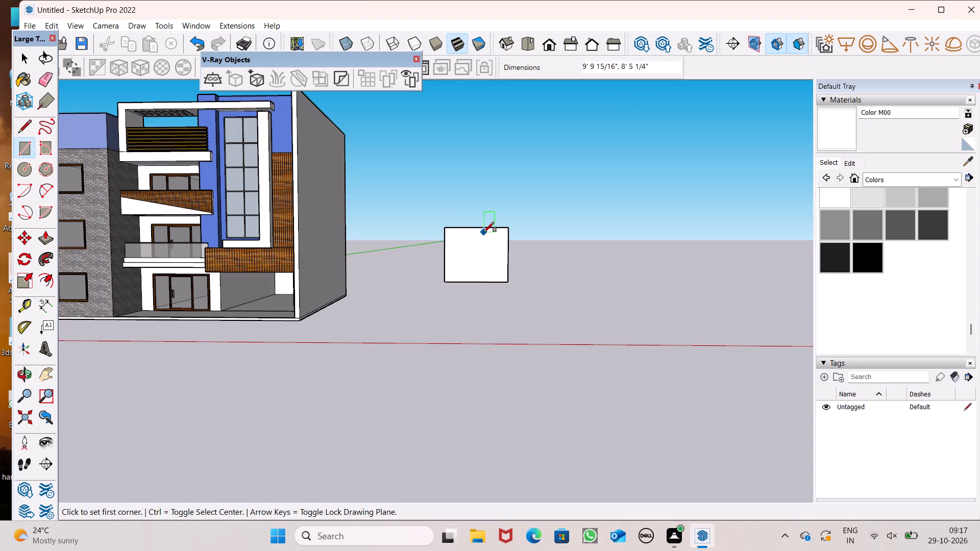
Draw a short vertical line down from the rectangle's top edge, nearer the corner beside the building.
scroll(484, 232, up, 10)
scroll(483, 222, down, 3)
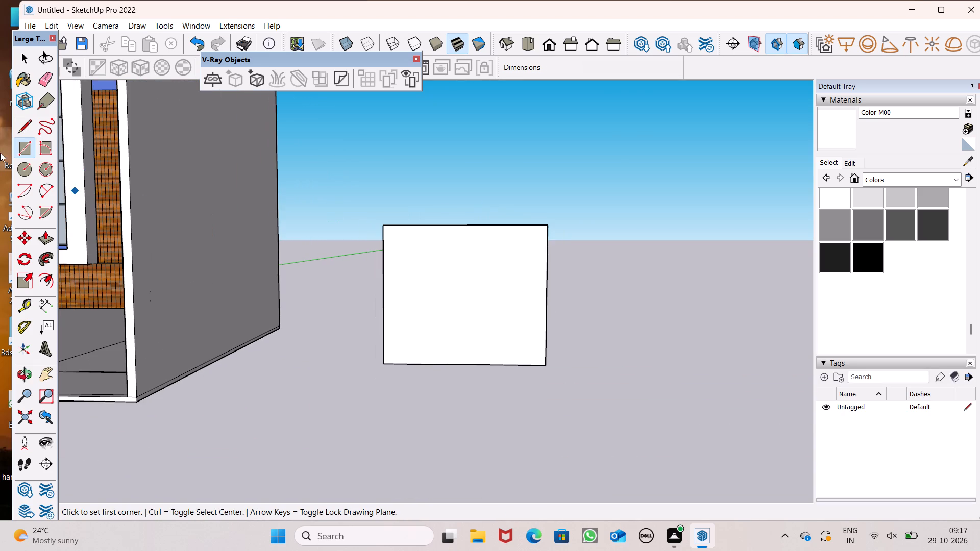
click(20, 133)
scroll(436, 279, up, 4)
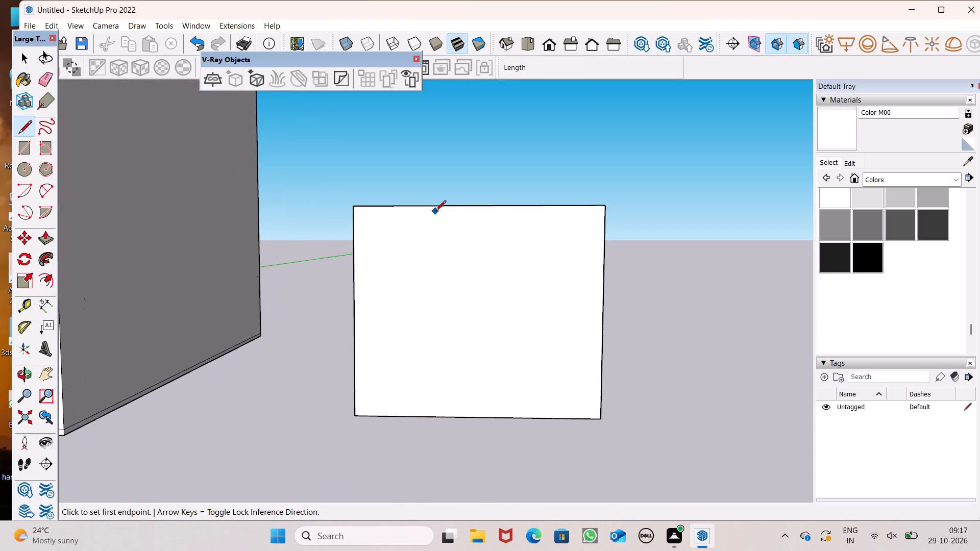
click(431, 206)
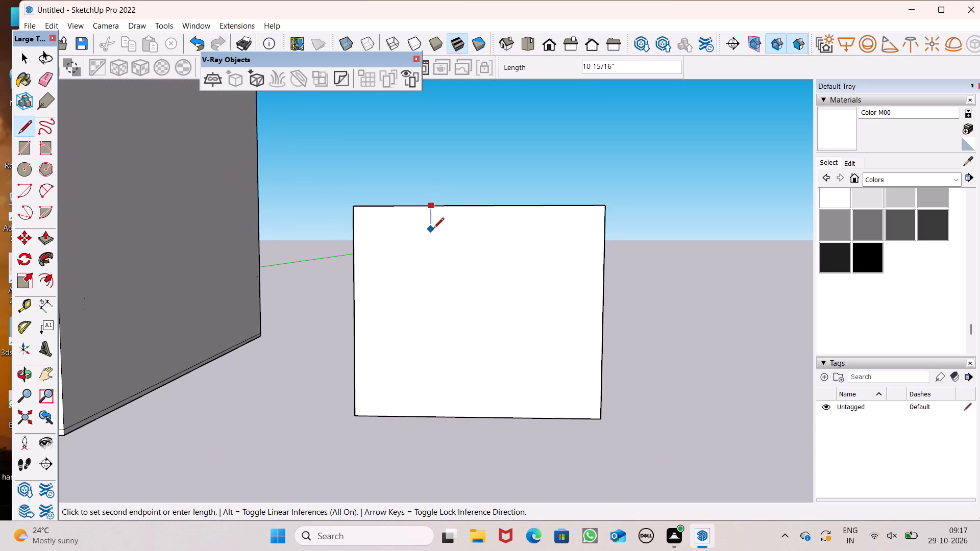
click(433, 236)
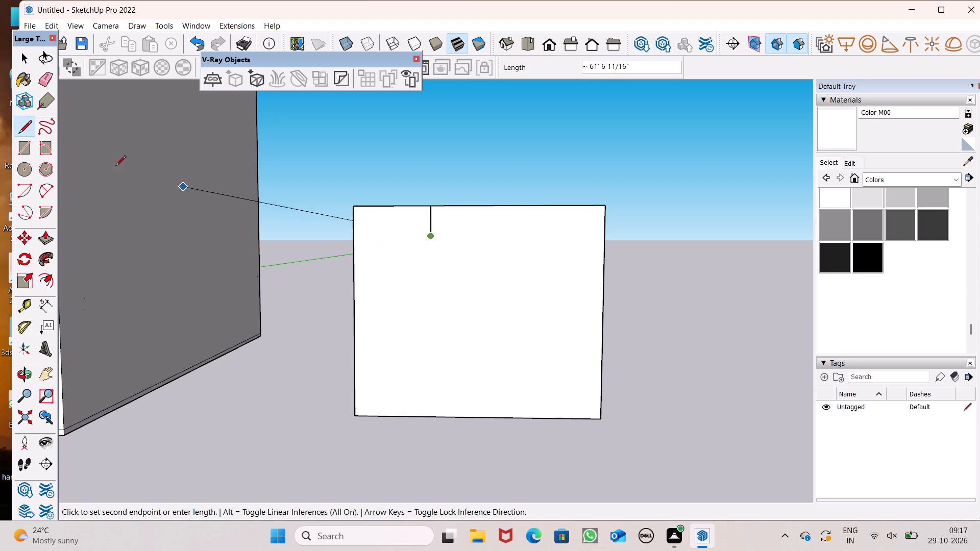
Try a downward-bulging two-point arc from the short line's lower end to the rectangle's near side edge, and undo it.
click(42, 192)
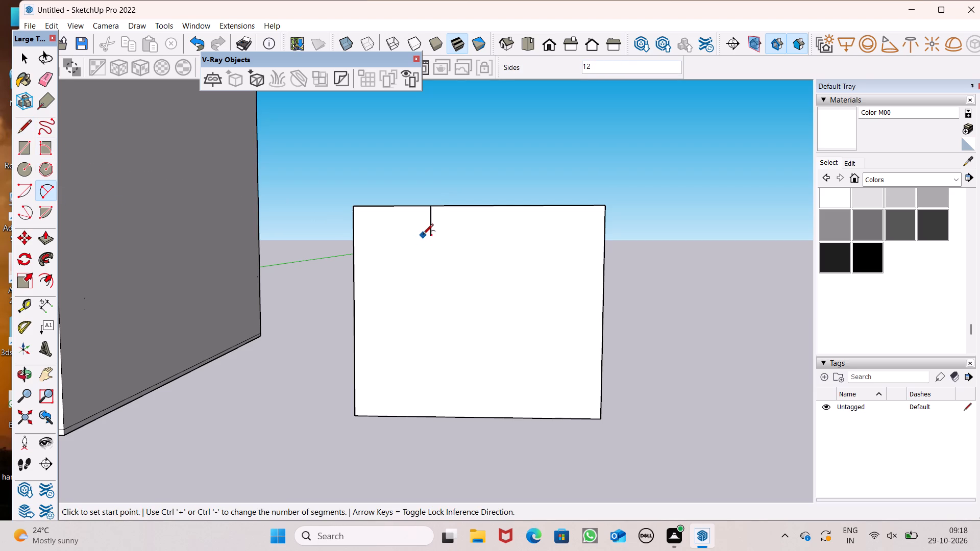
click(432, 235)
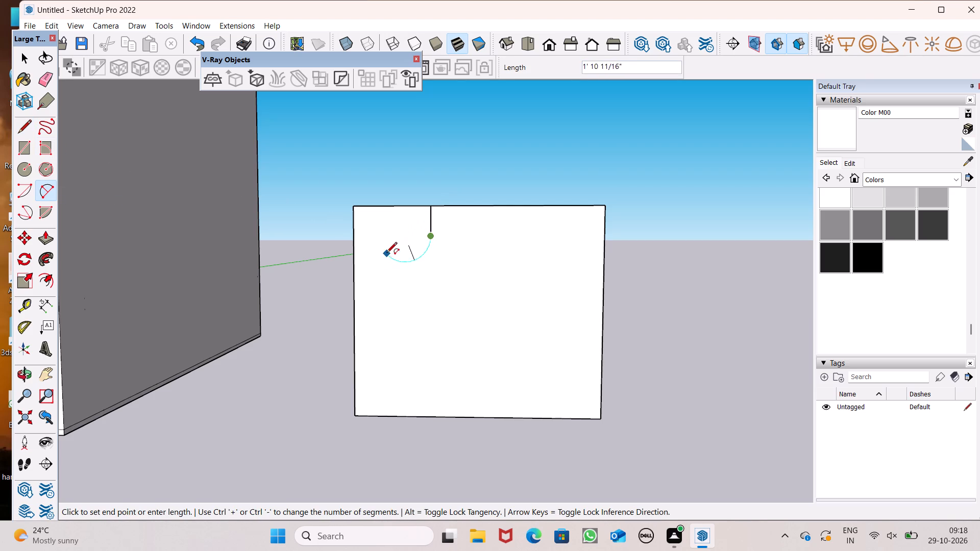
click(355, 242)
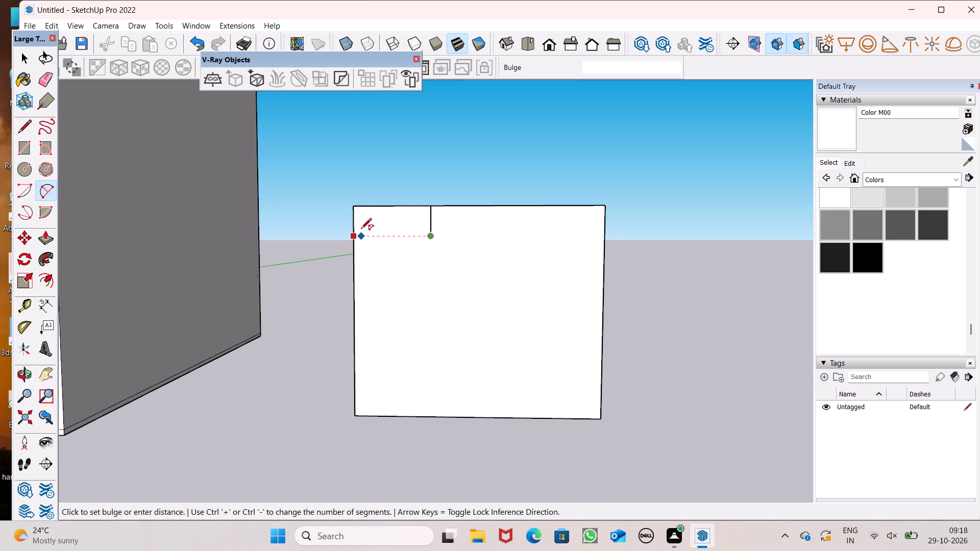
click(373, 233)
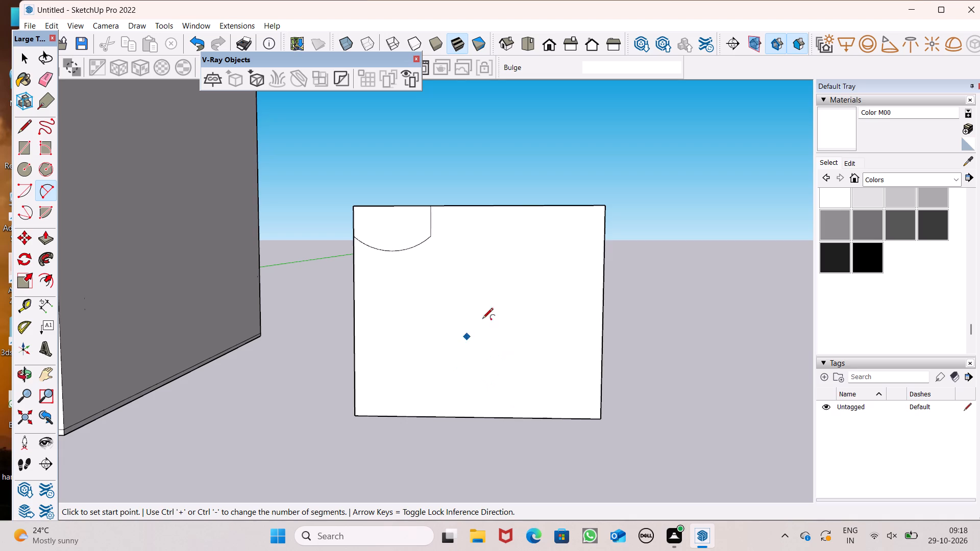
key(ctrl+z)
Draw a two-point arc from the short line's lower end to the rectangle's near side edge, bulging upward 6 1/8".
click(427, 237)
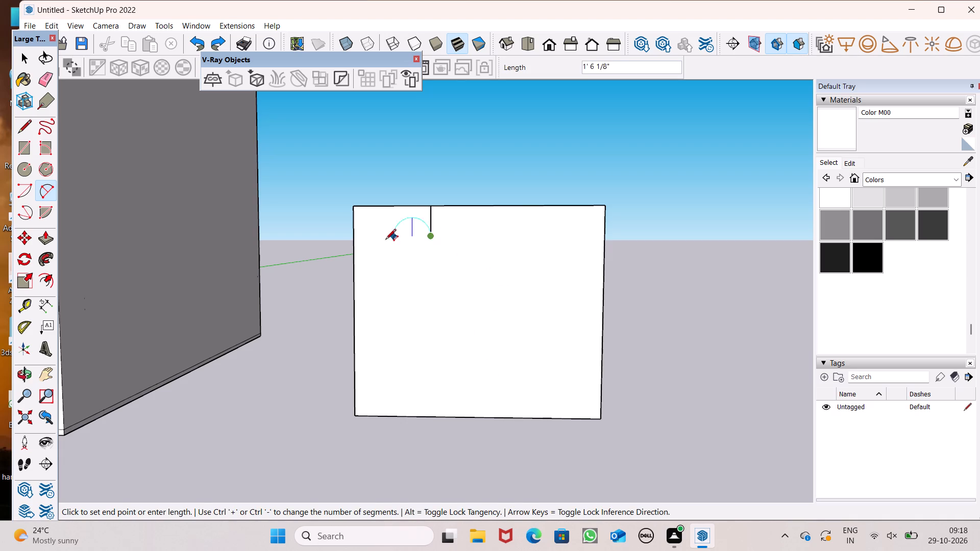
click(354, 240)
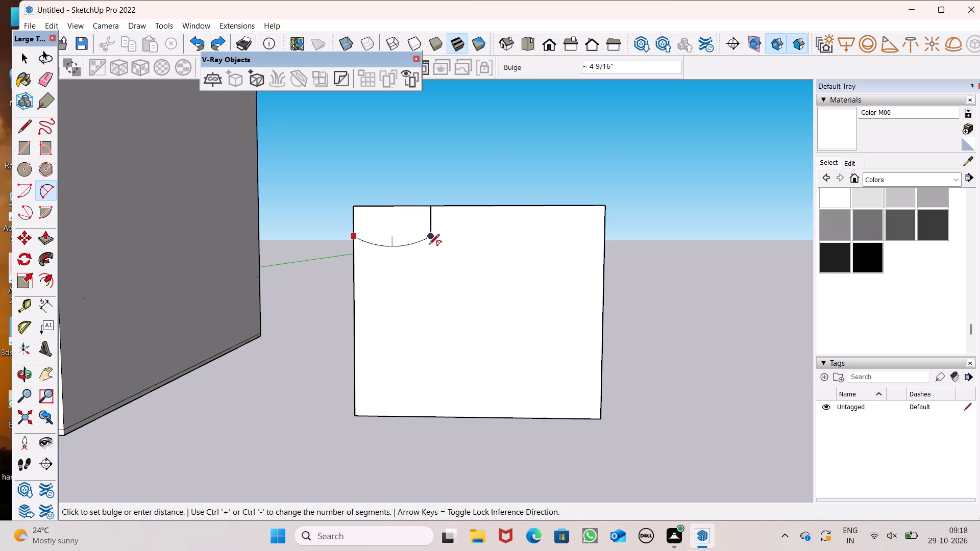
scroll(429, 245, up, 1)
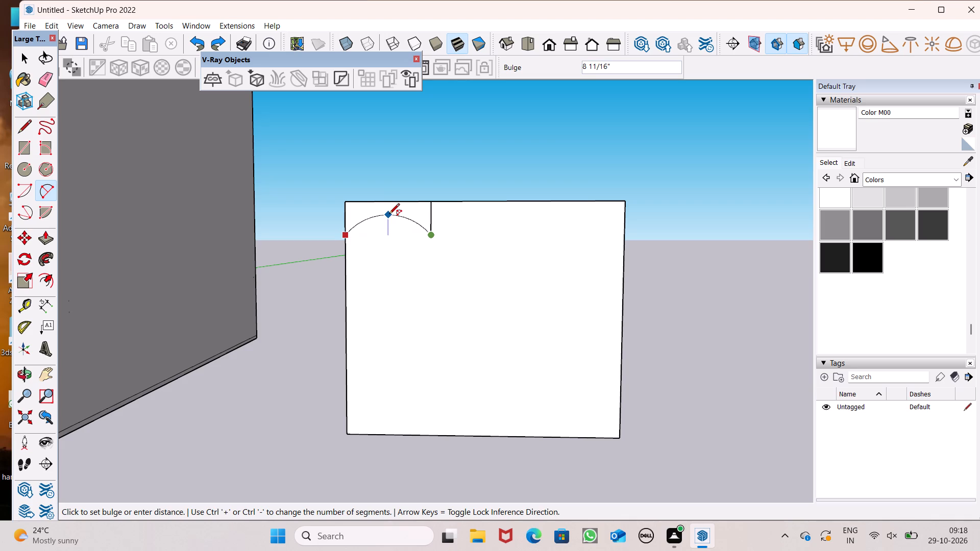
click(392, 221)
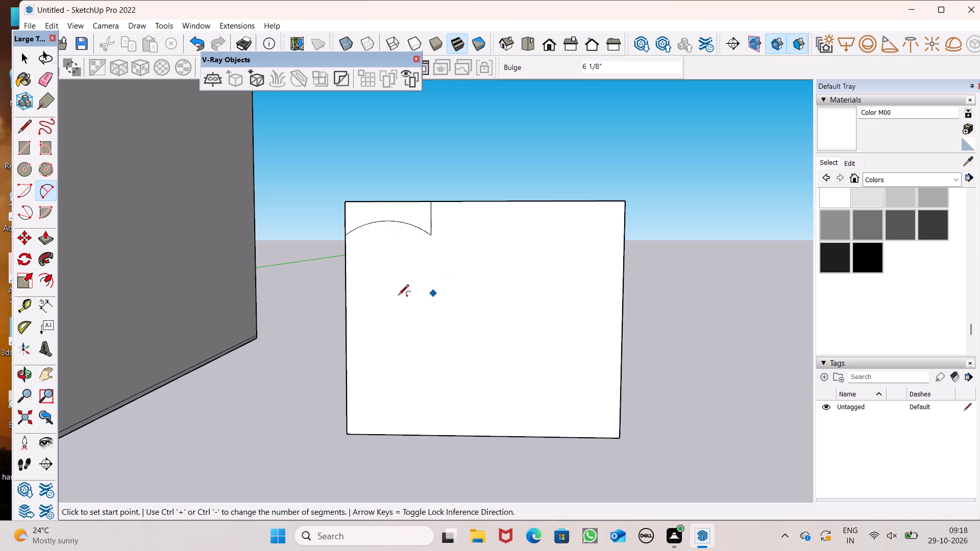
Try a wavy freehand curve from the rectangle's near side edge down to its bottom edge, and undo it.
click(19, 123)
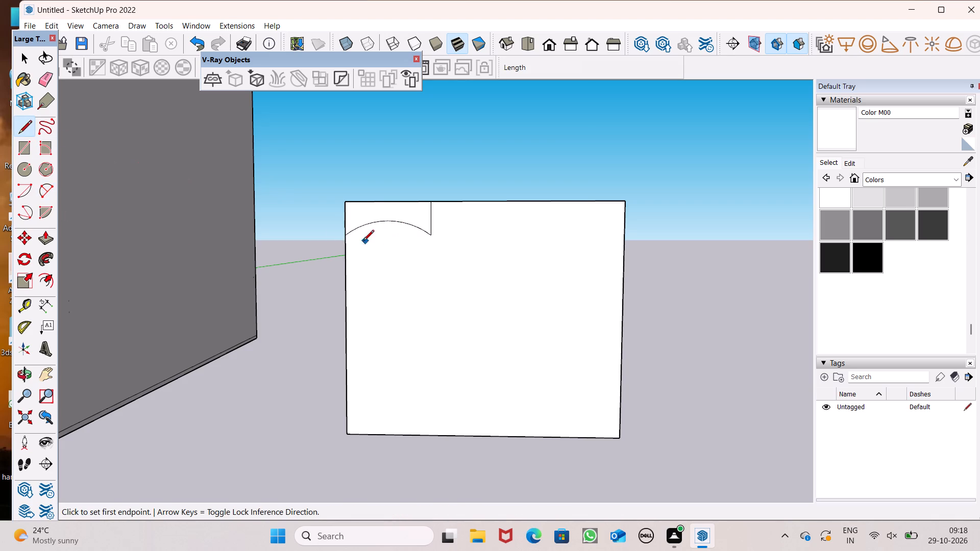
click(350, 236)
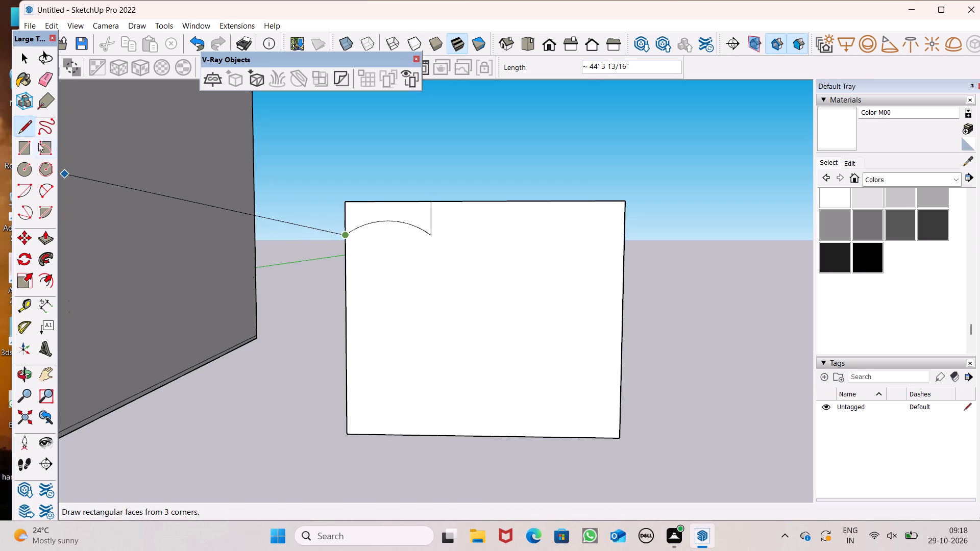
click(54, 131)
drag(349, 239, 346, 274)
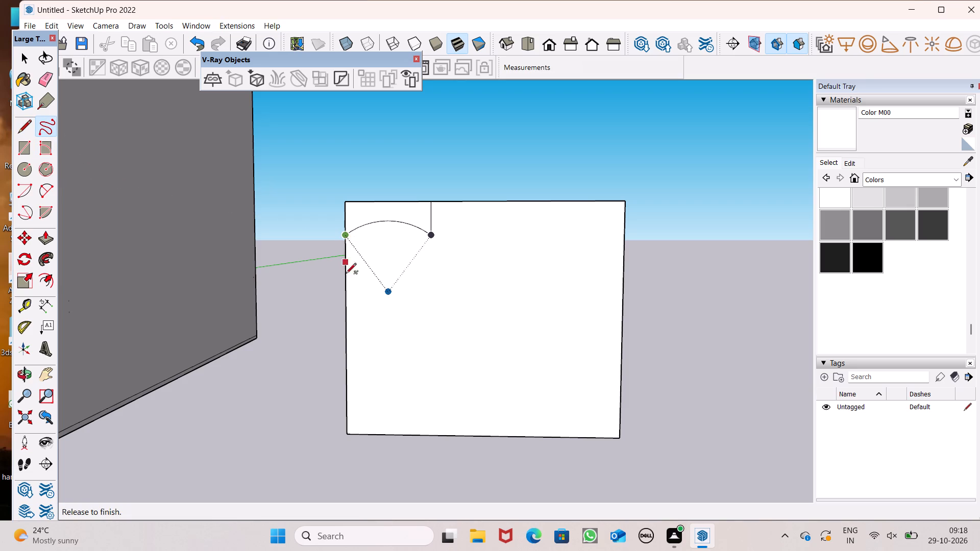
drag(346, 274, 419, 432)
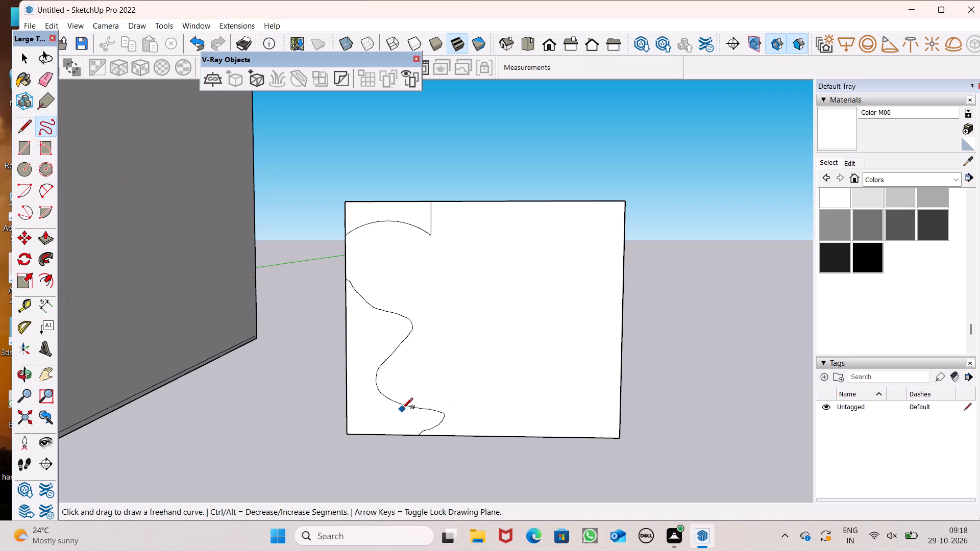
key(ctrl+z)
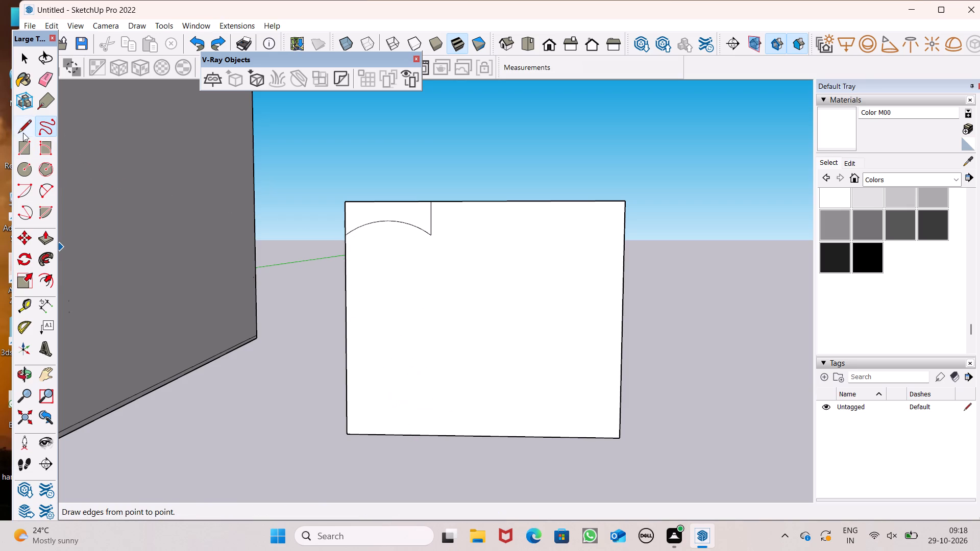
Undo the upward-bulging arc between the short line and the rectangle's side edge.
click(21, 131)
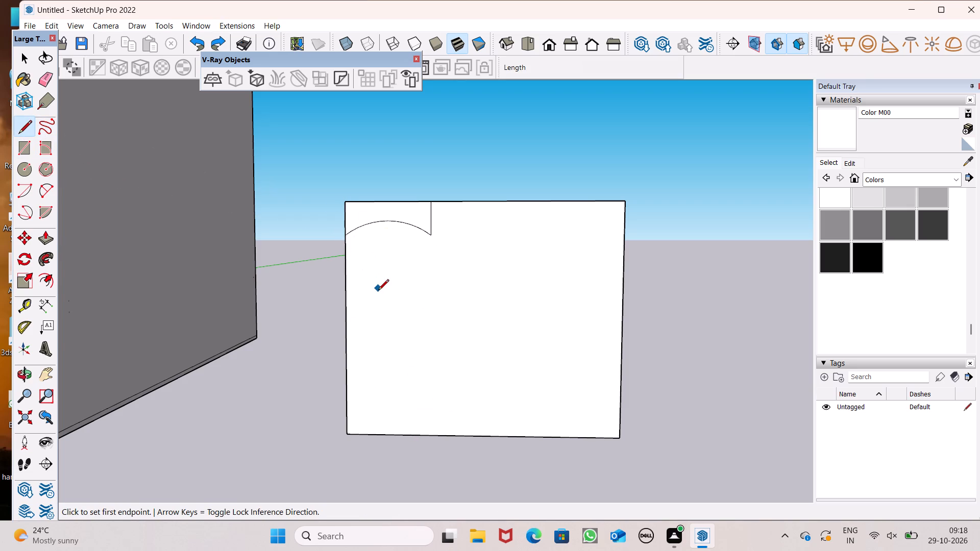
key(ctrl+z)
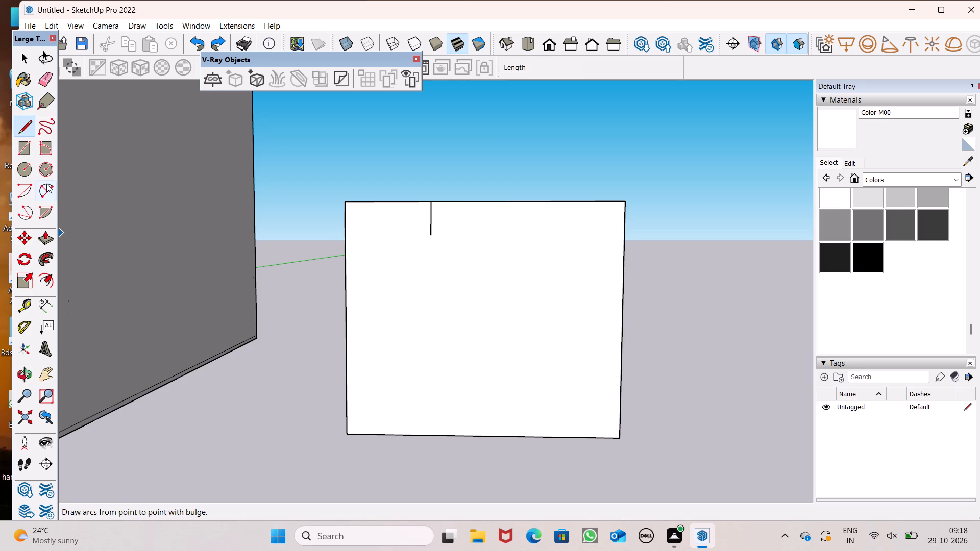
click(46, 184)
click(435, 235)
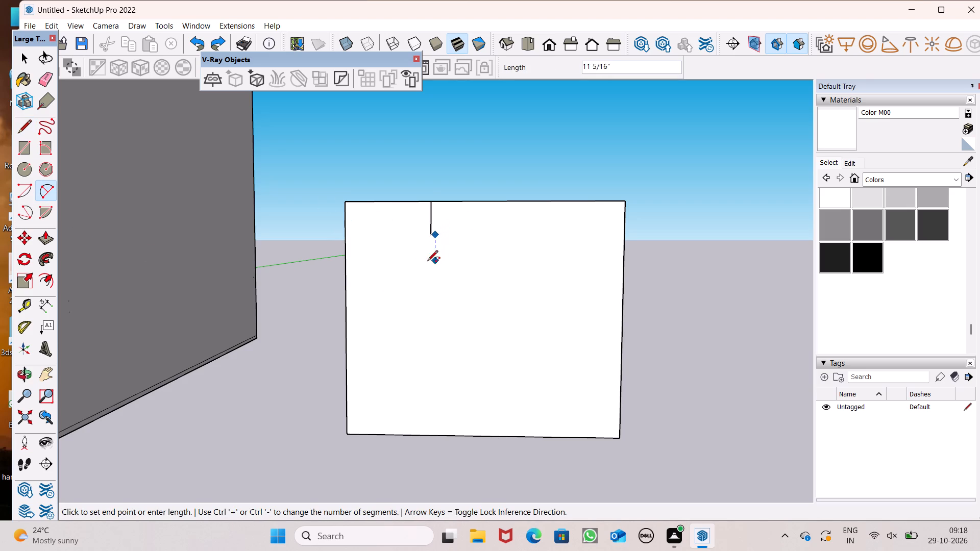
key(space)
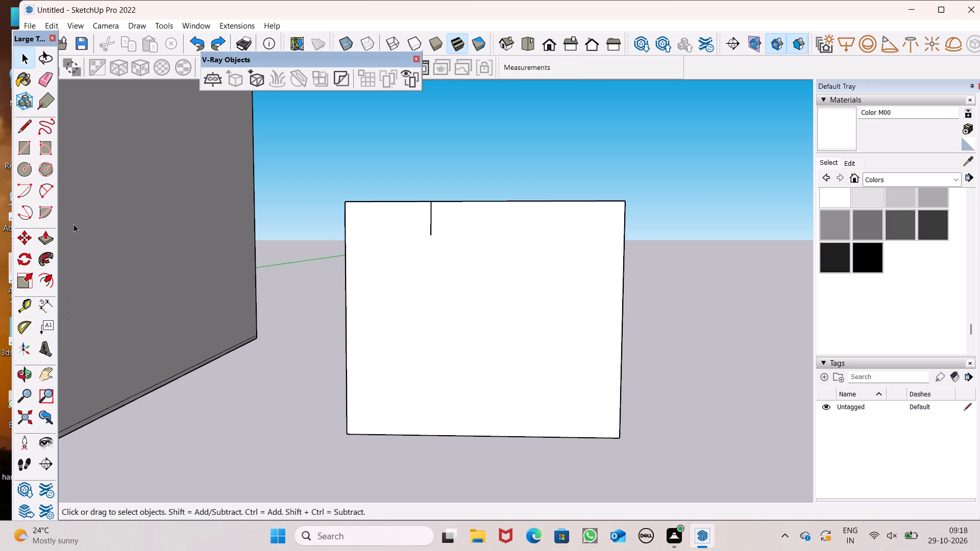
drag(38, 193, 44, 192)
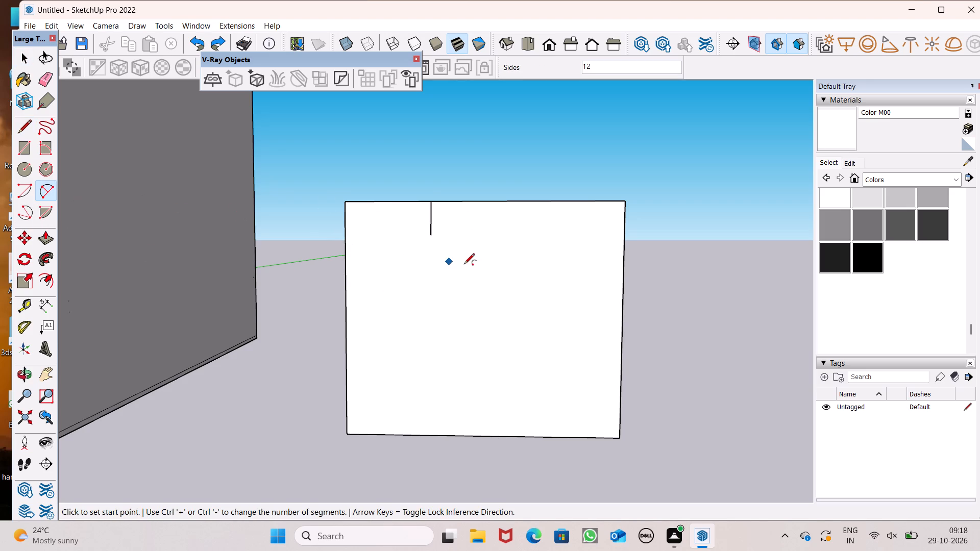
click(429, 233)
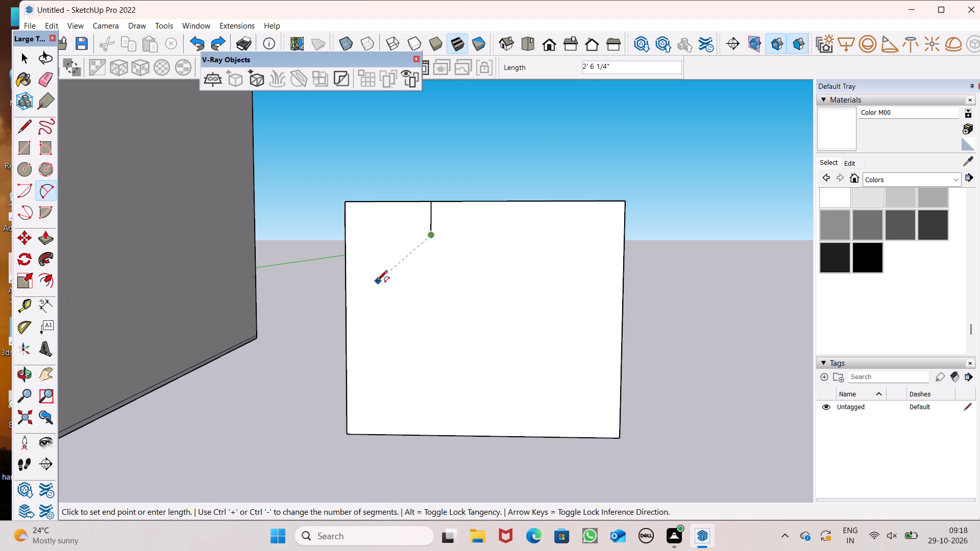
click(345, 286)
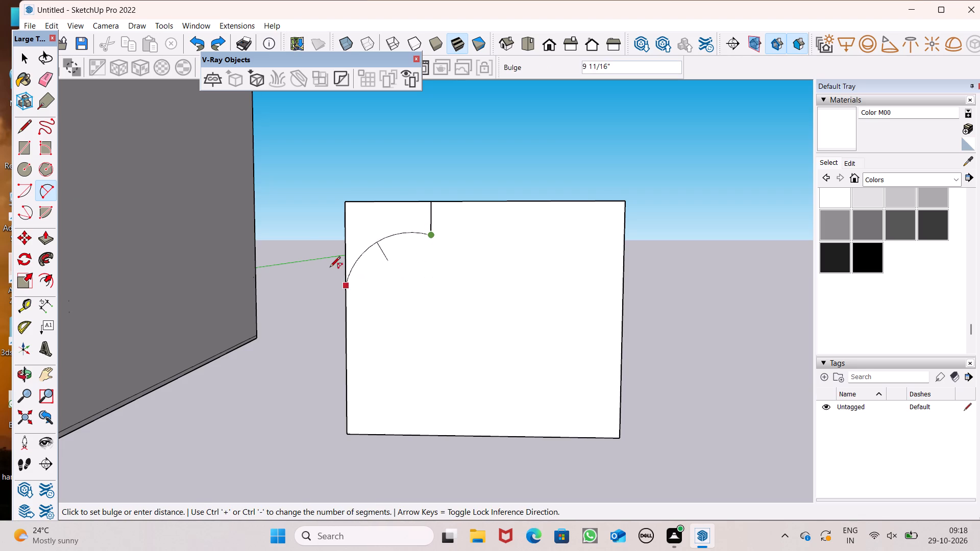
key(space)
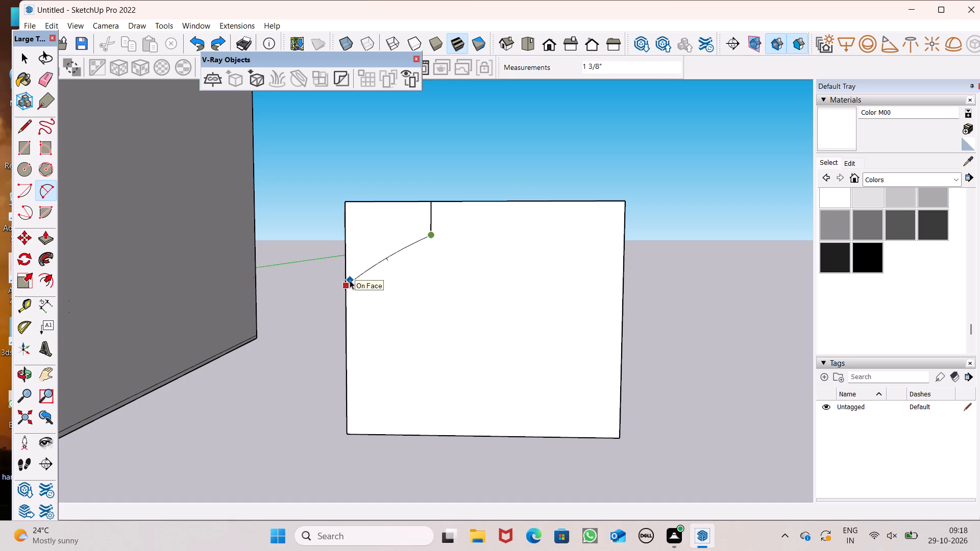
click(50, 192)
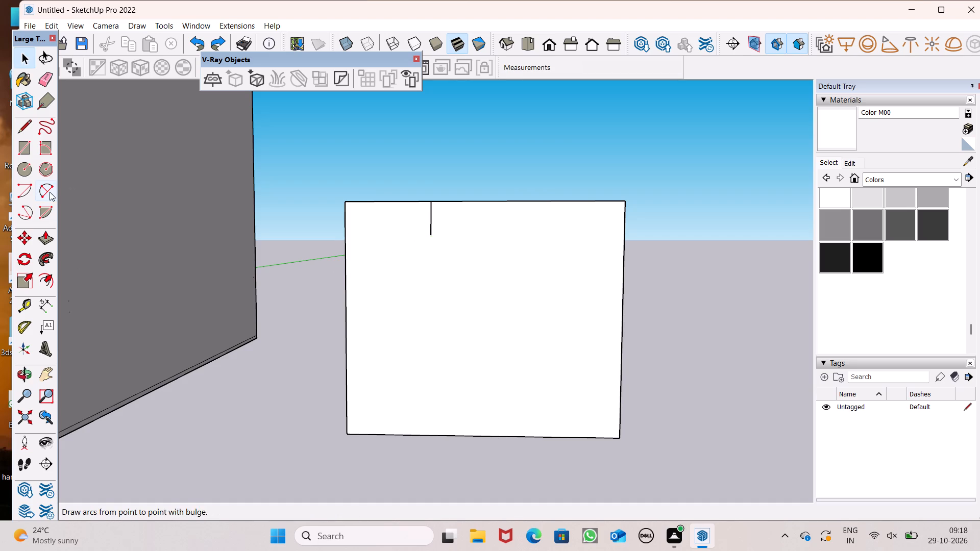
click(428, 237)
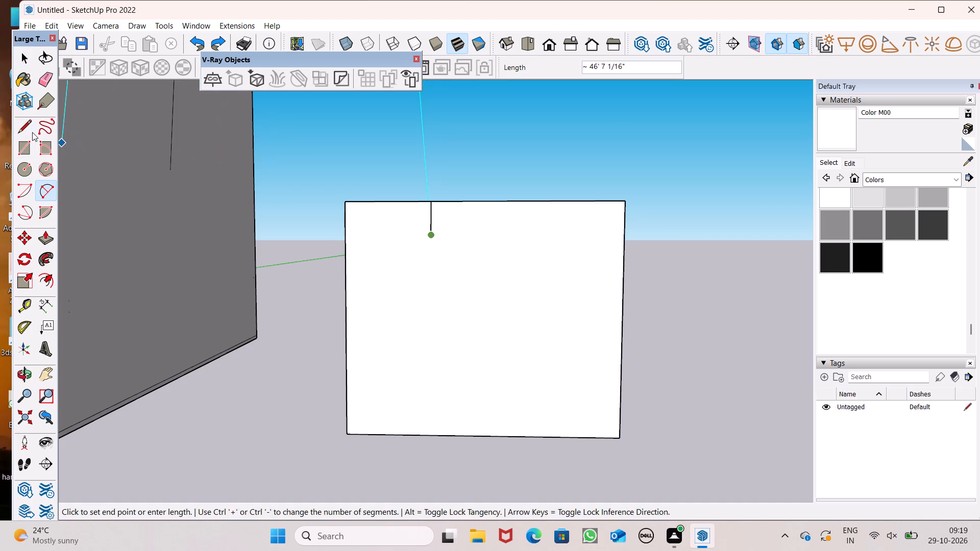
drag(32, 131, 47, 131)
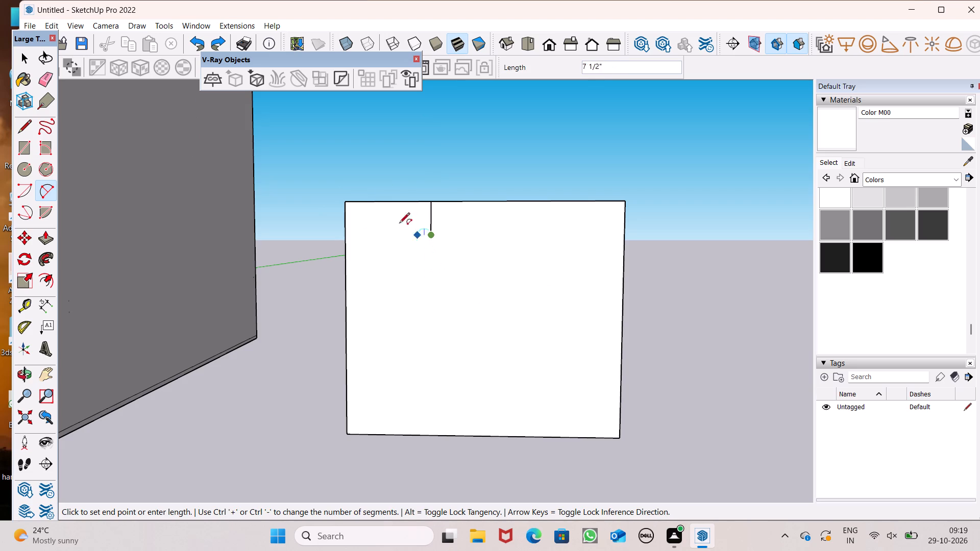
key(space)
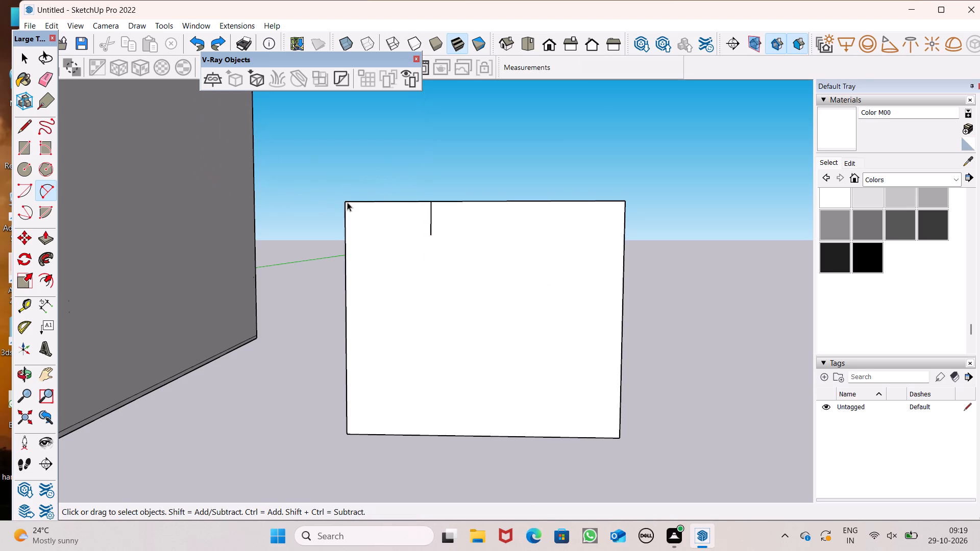
Extend the short vertical line on the upright rectangle further downward with the Line tool.
click(29, 135)
scroll(301, 223, up, 4)
scroll(510, 291, down, 4)
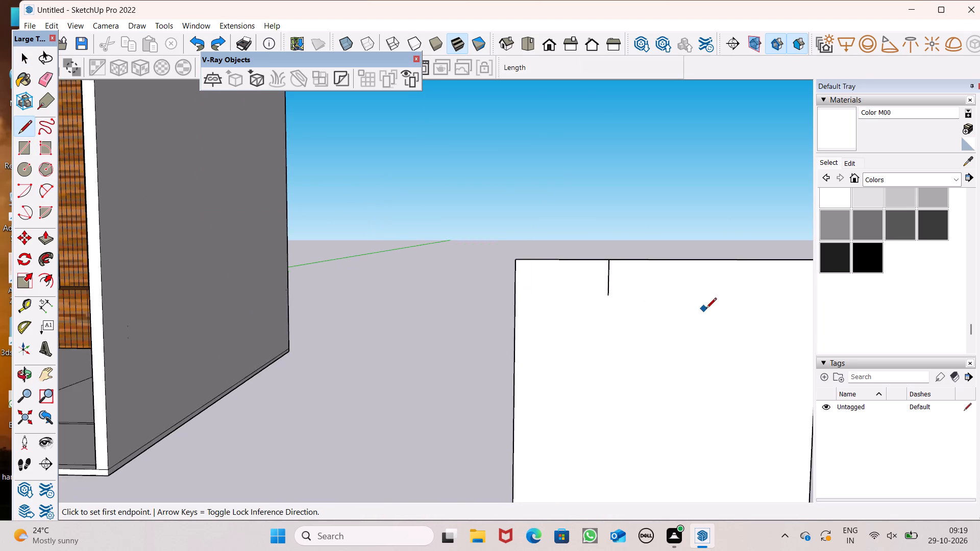
scroll(669, 311, up, 2)
scroll(630, 312, down, 1)
scroll(626, 313, up, 5)
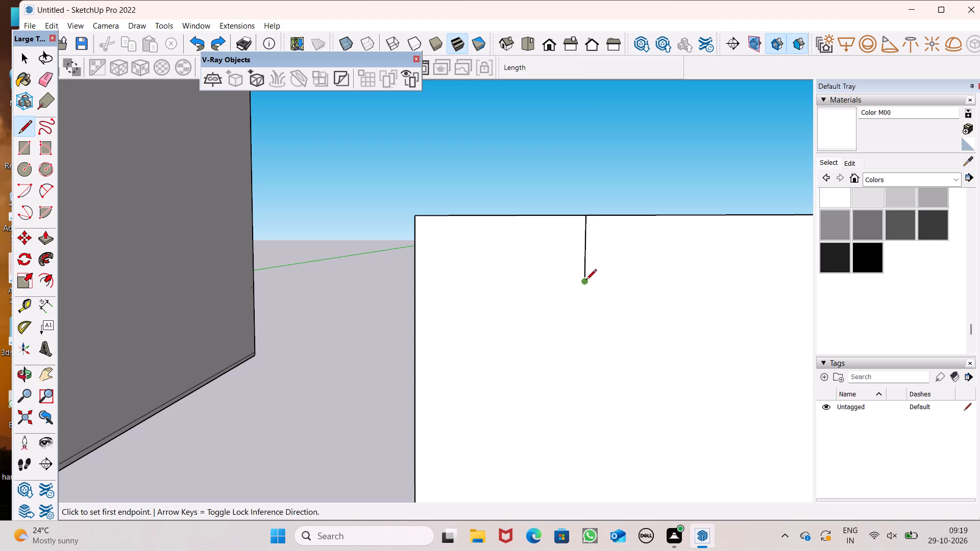
click(586, 280)
click(591, 319)
scroll(506, 255, down, 3)
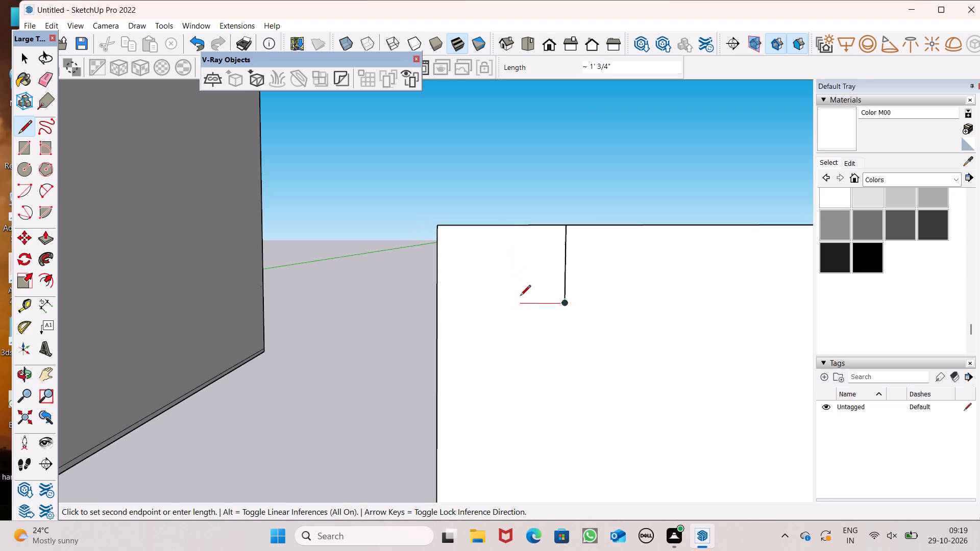
Draw a two-point arc from the extended line's lower end to a point below it, bulging about 8 15/16" toward the near side edge.
click(41, 190)
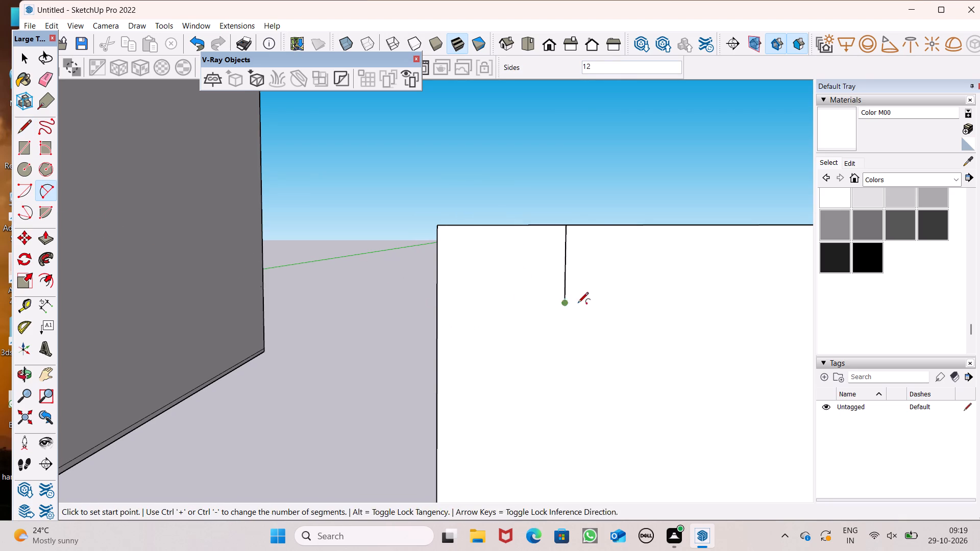
click(563, 306)
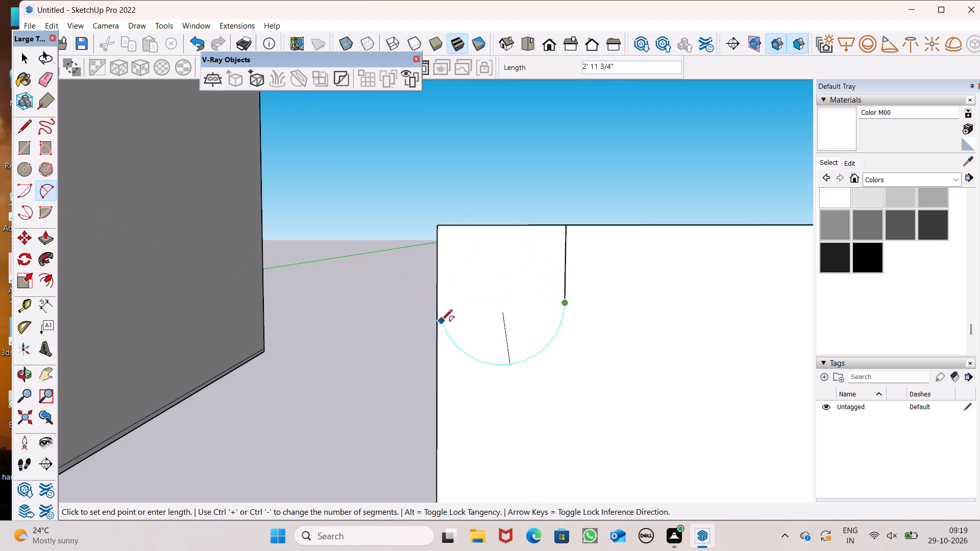
scroll(474, 277, down, 7)
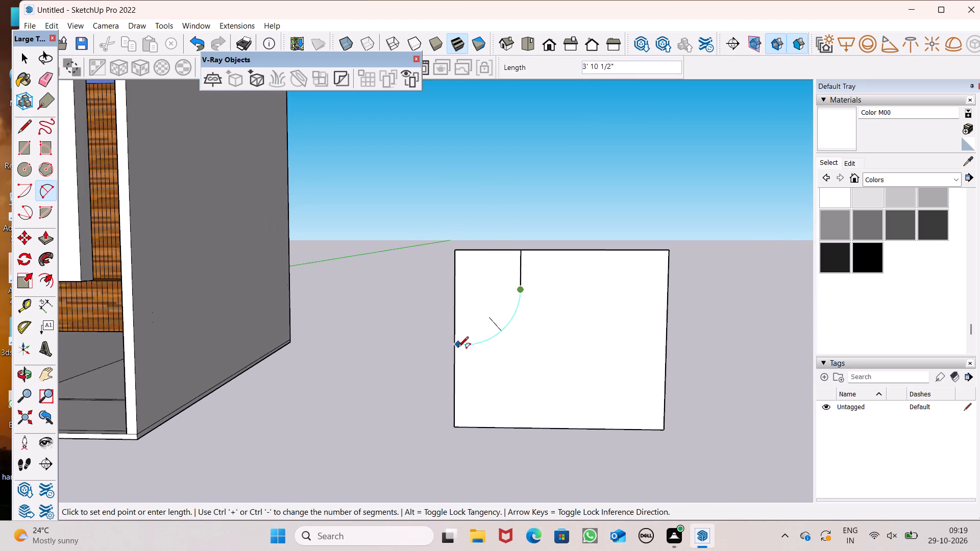
click(520, 369)
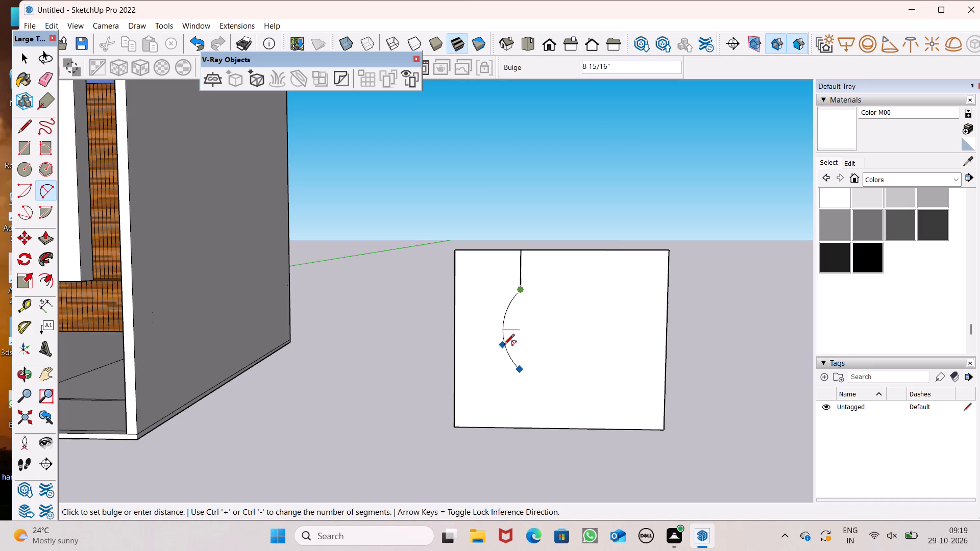
click(504, 345)
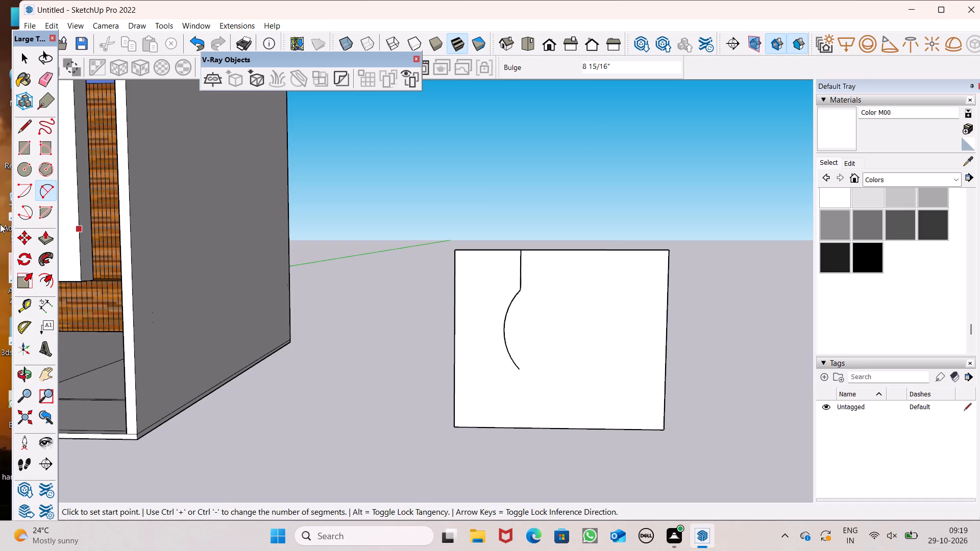
Draw a horizontal line about 3' 3/4" long from the arc's lower end to the rectangle's near side edge.
drag(16, 130, 20, 143)
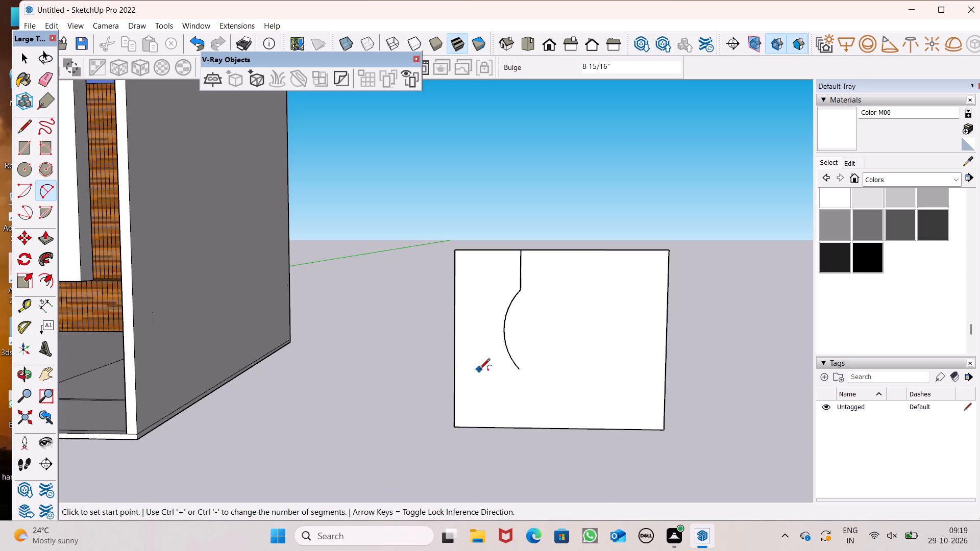
click(519, 372)
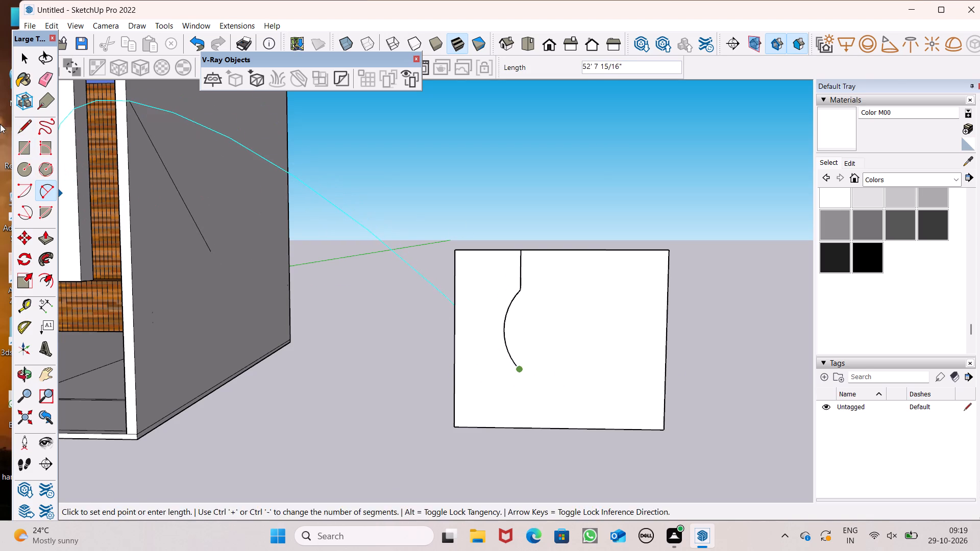
click(22, 131)
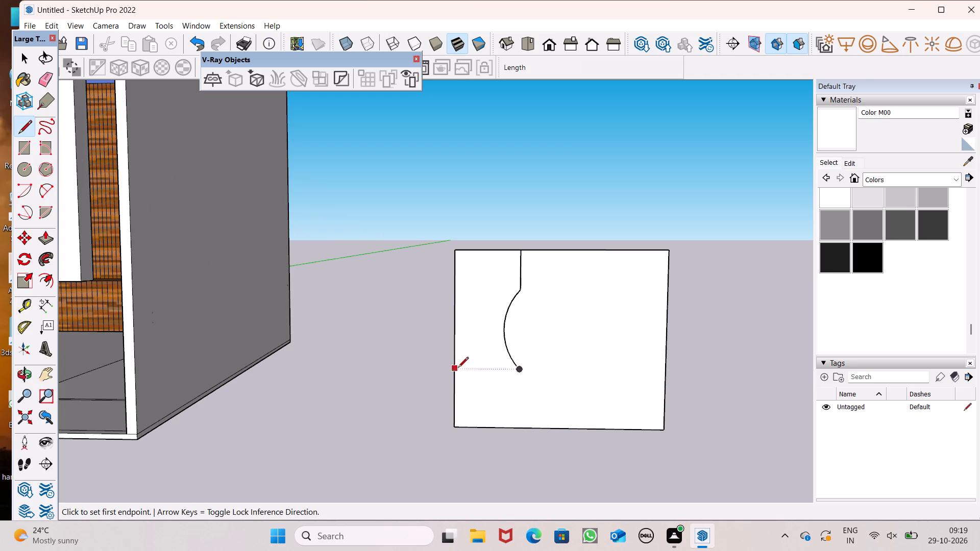
click(519, 371)
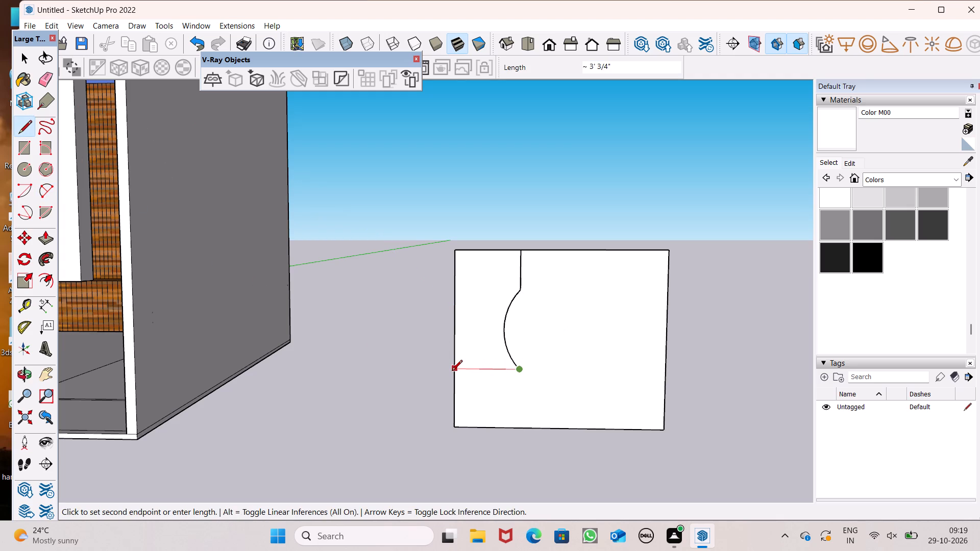
click(452, 371)
Erase the rectangle's surplus top, far side, bottom and lower near side edges, leaving only the curved profile face.
click(37, 70)
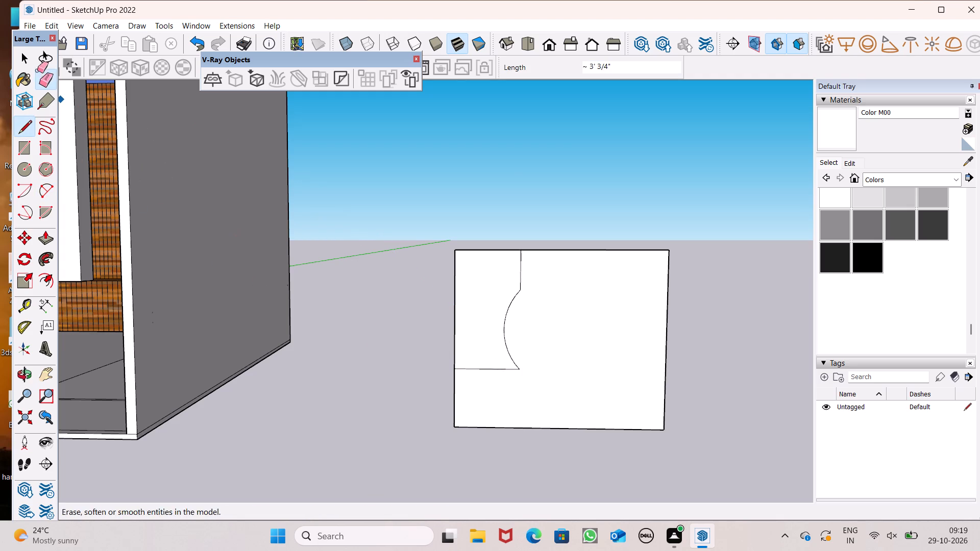
drag(555, 223, 674, 378)
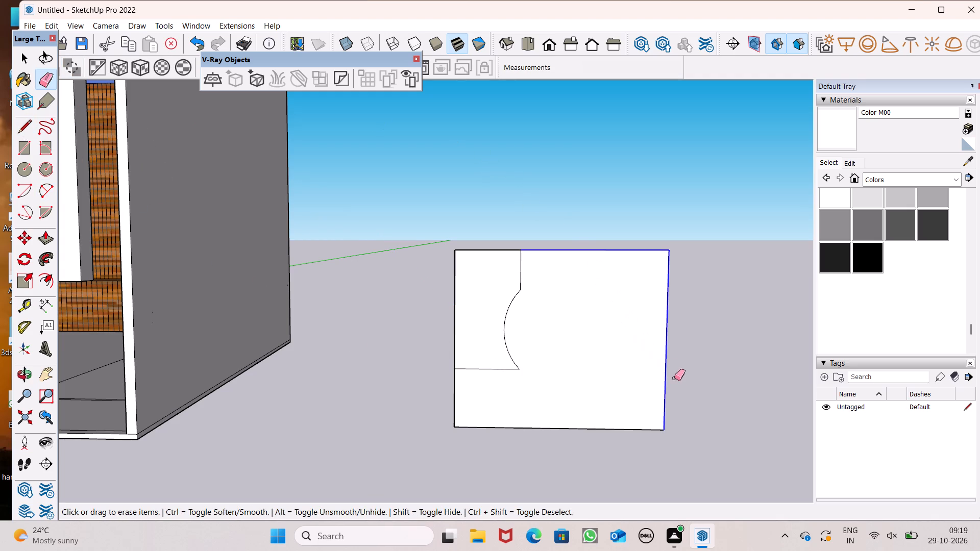
drag(674, 378, 614, 434)
drag(441, 409, 469, 409)
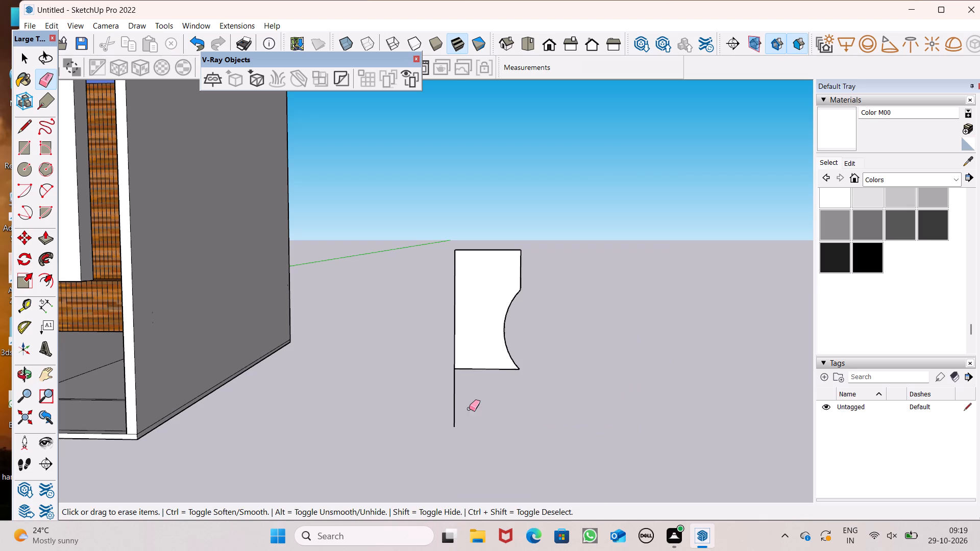
drag(469, 409, 449, 410)
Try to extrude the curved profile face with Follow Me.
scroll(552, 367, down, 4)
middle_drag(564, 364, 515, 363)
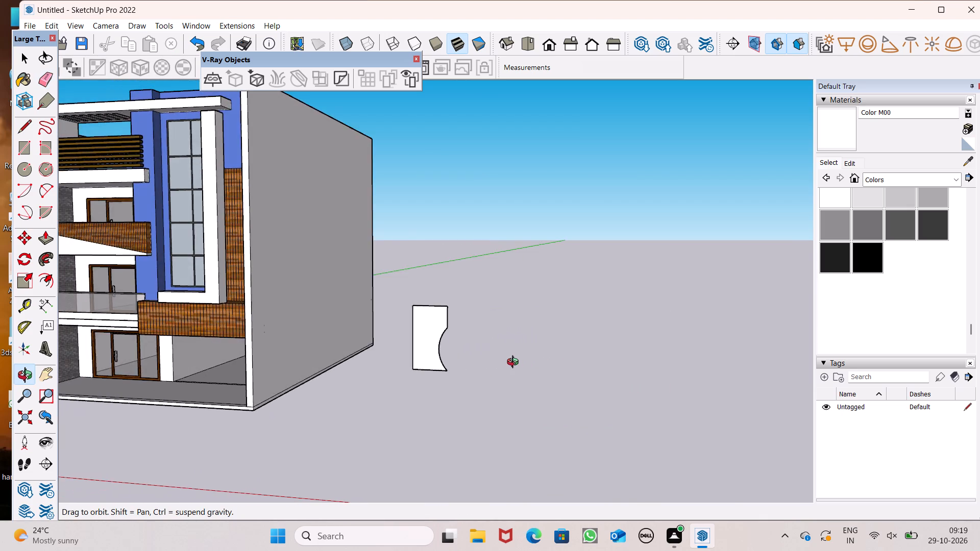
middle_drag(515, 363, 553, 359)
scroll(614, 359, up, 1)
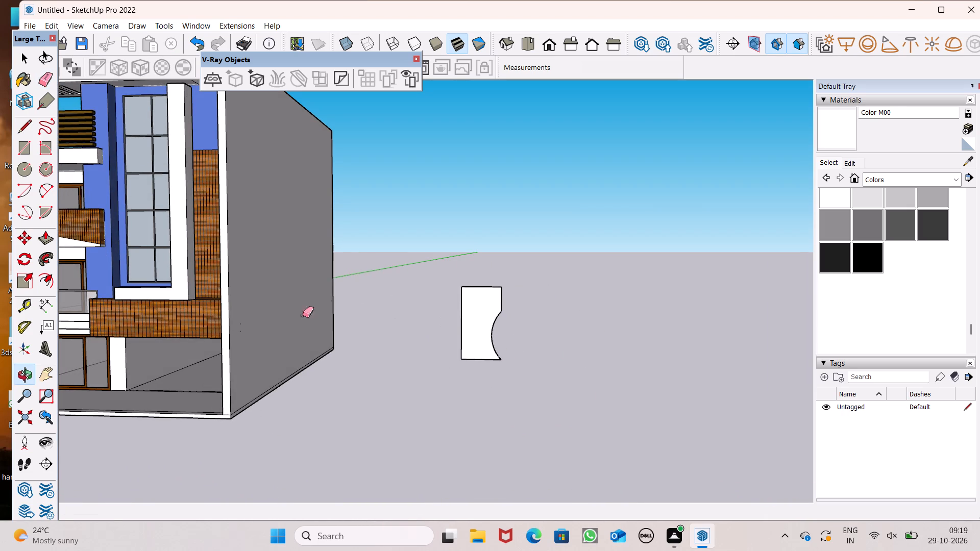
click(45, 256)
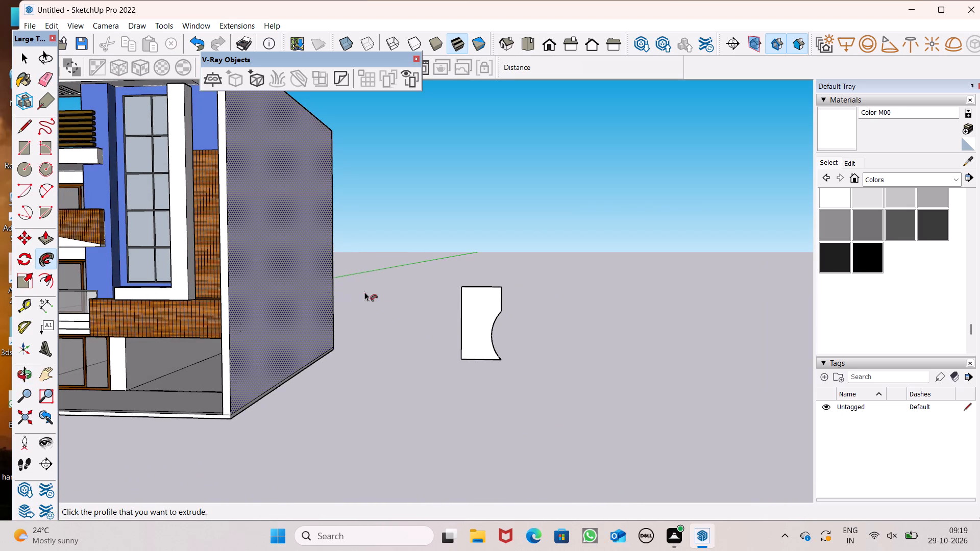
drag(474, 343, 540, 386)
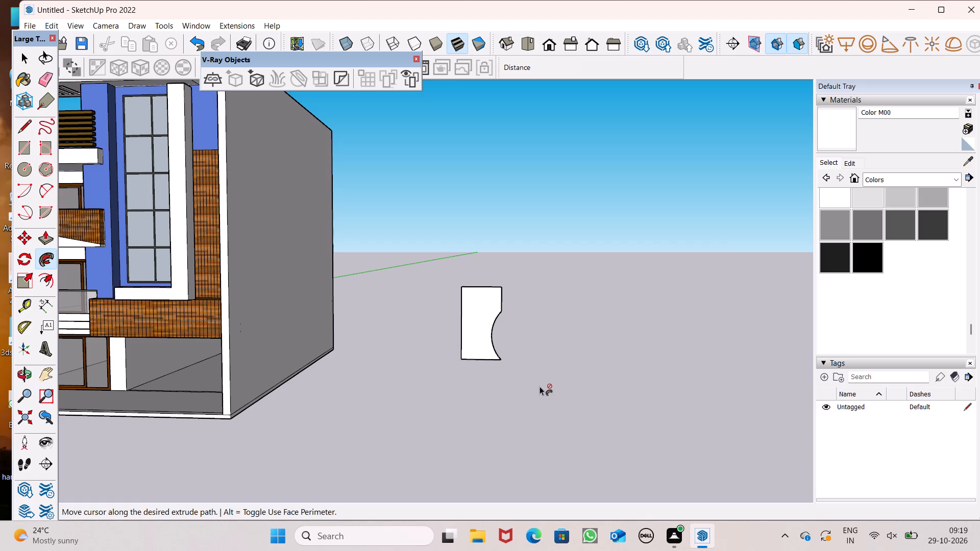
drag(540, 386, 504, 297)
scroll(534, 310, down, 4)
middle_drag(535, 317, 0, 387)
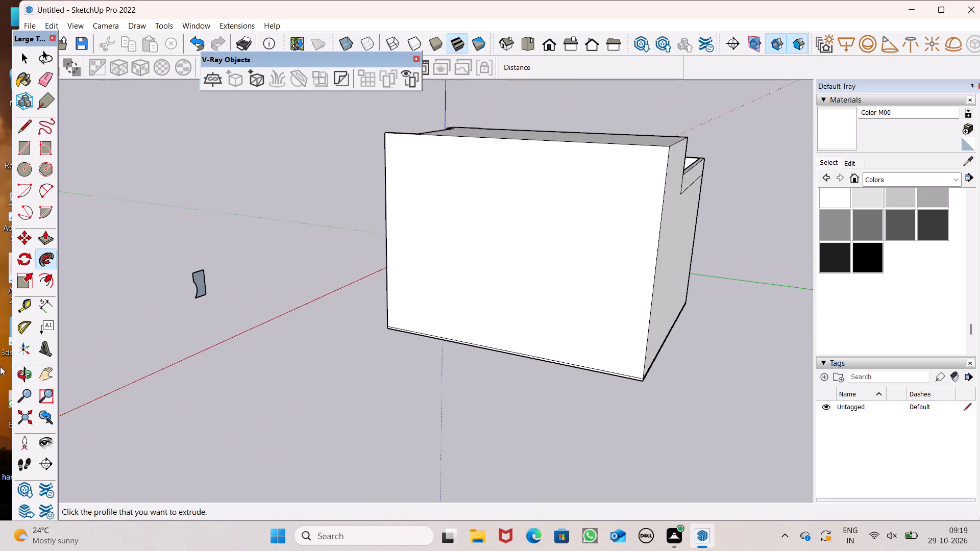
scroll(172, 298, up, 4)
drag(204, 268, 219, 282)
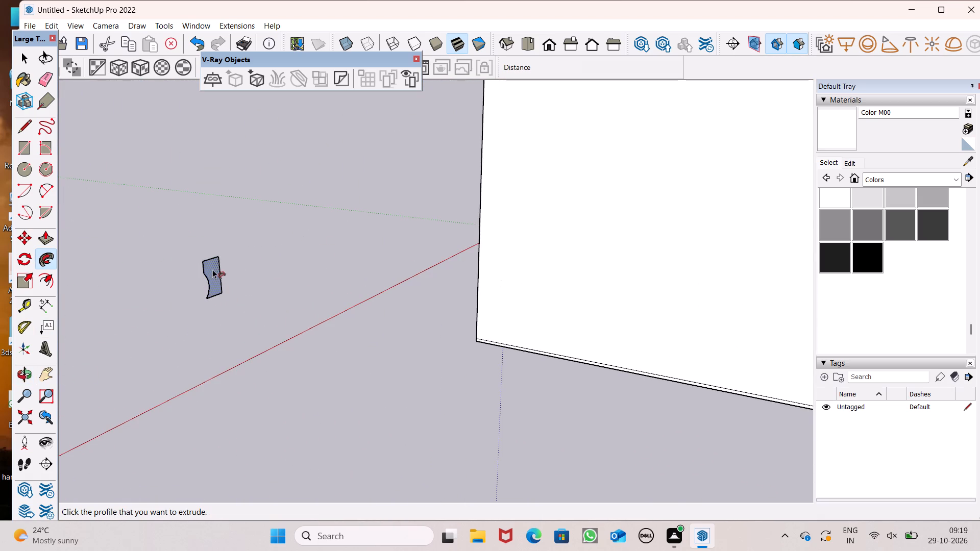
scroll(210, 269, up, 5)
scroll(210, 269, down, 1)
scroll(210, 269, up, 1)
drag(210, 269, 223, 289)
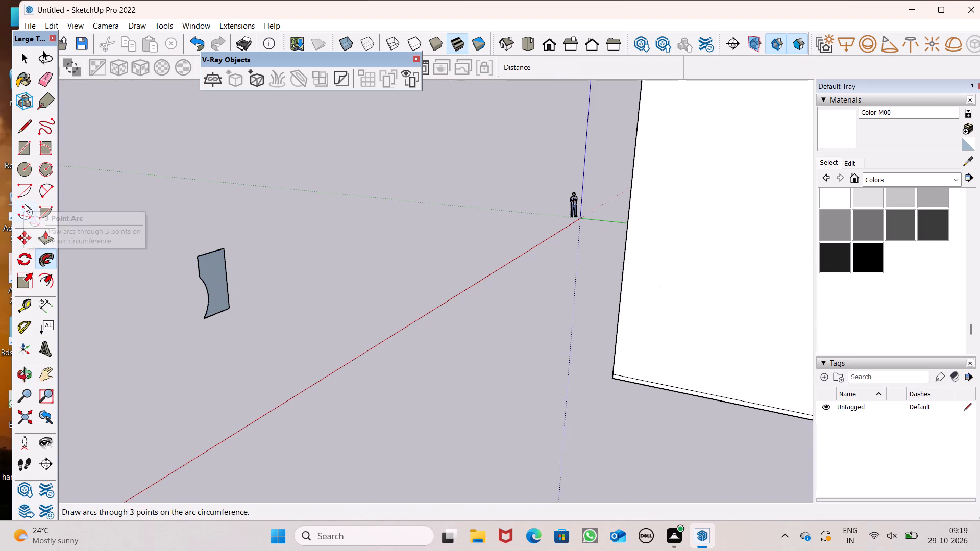
Push/Pull the curved profile face into a long solid with a concave side.
click(43, 239)
drag(216, 270, 232, 374)
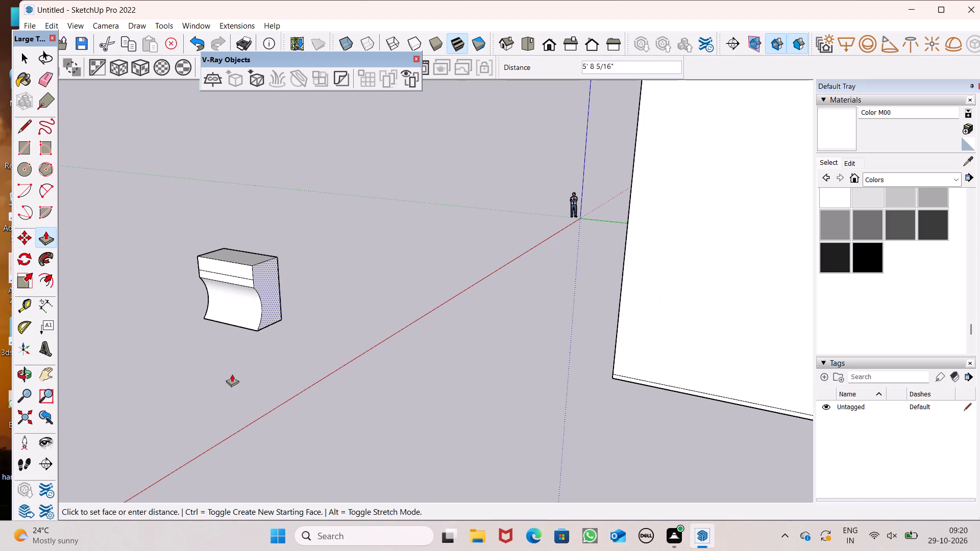
drag(232, 374, 352, 413)
Push/Pull the narrow strip directly above the solid's concave surface outward into a wide projecting slab.
scroll(326, 380, down, 4)
middle_drag(250, 329, 580, 288)
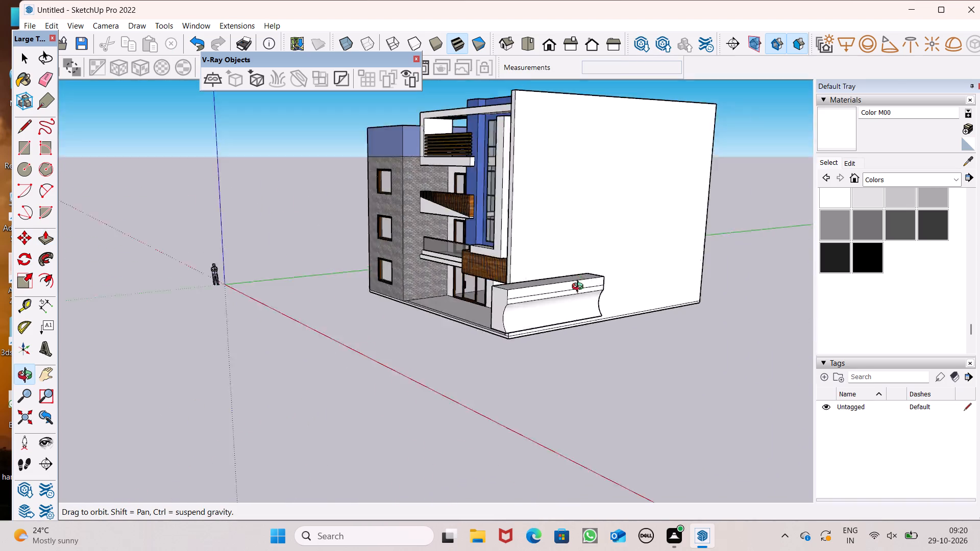
middle_drag(580, 288, 754, 251)
scroll(663, 266, up, 6)
middle_drag(644, 273, 542, 269)
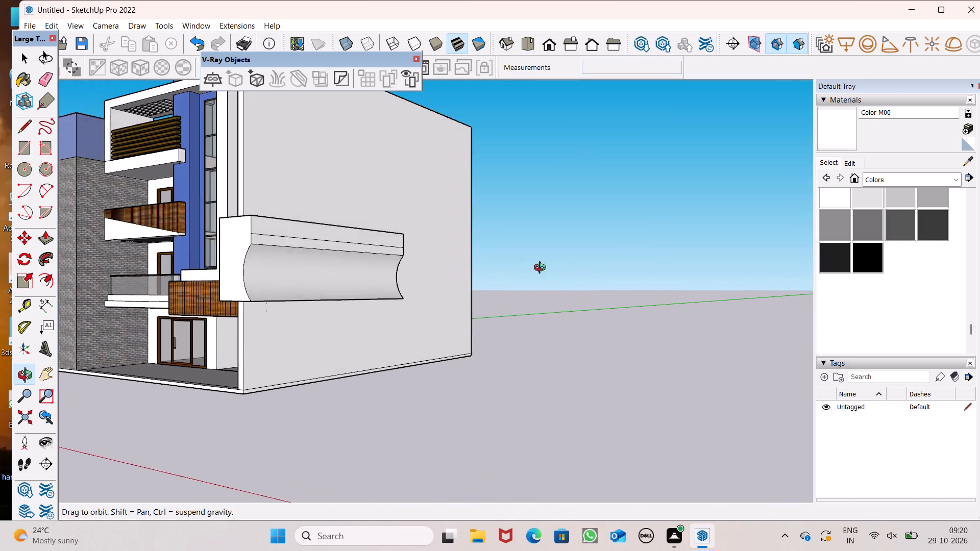
middle_drag(542, 269, 539, 271)
scroll(224, 363, up, 2)
drag(292, 172, 342, 185)
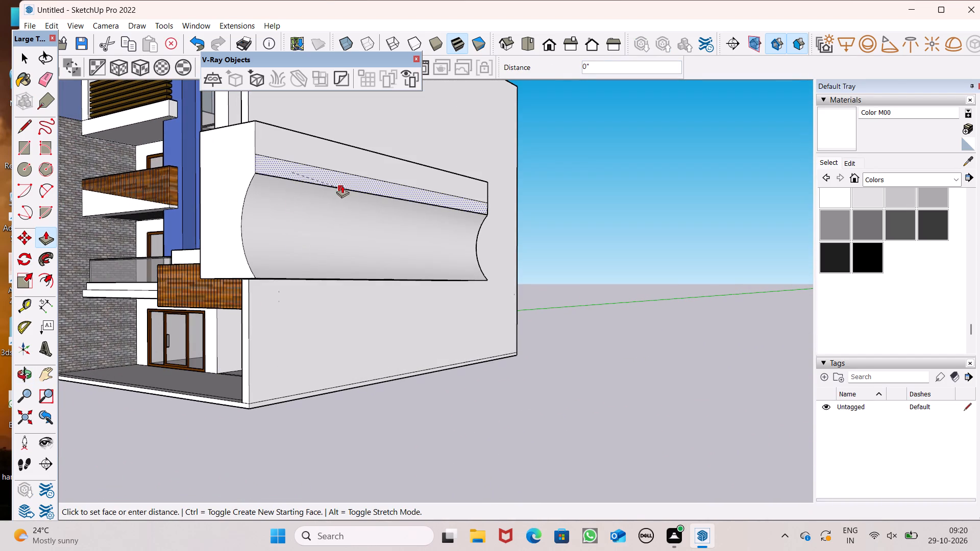
drag(342, 185, 476, 185)
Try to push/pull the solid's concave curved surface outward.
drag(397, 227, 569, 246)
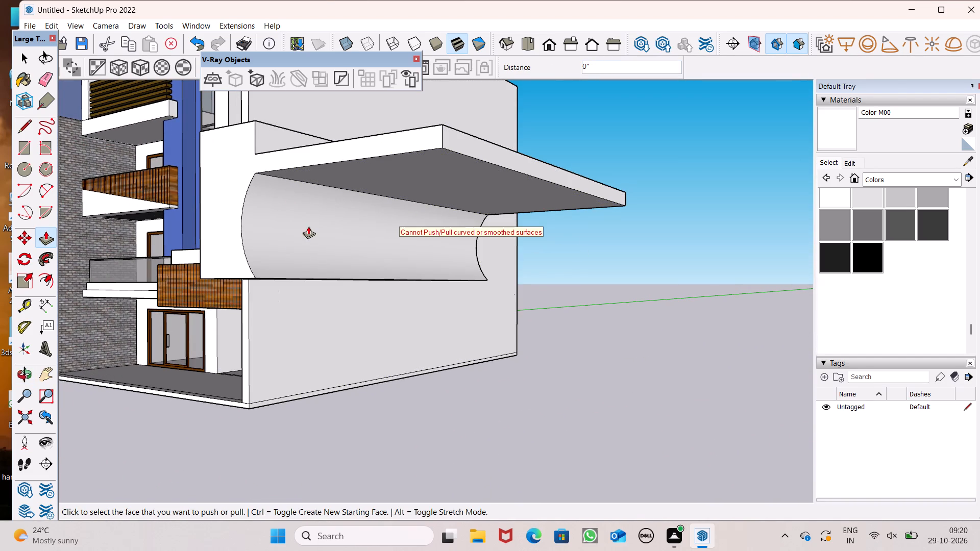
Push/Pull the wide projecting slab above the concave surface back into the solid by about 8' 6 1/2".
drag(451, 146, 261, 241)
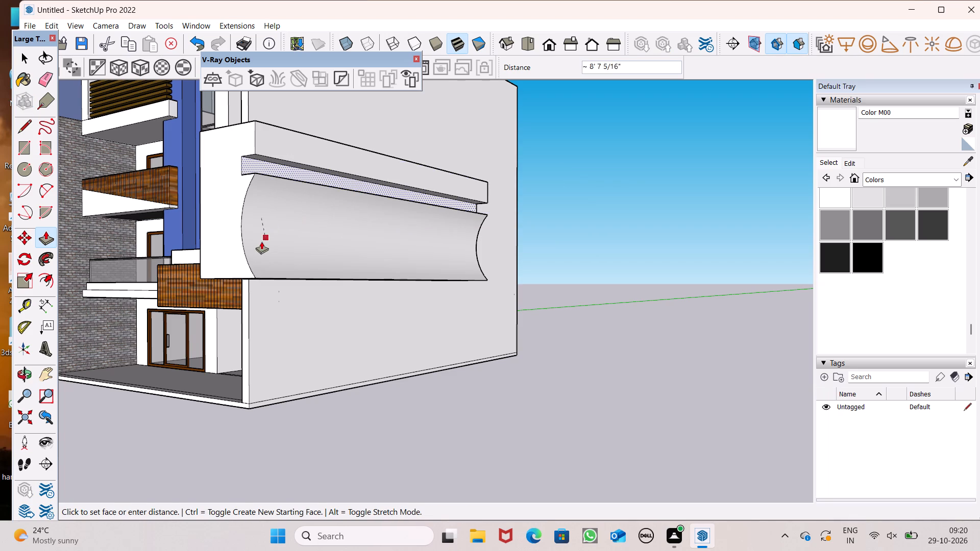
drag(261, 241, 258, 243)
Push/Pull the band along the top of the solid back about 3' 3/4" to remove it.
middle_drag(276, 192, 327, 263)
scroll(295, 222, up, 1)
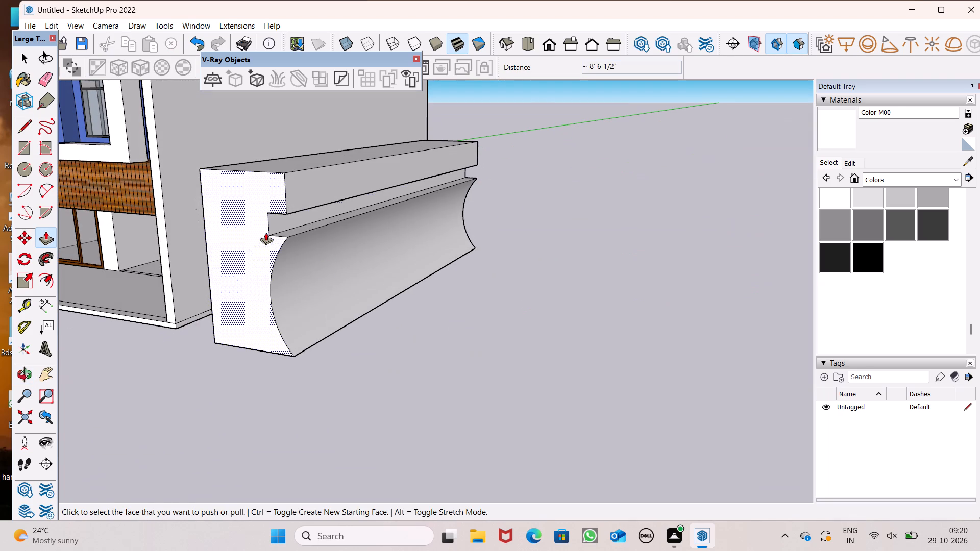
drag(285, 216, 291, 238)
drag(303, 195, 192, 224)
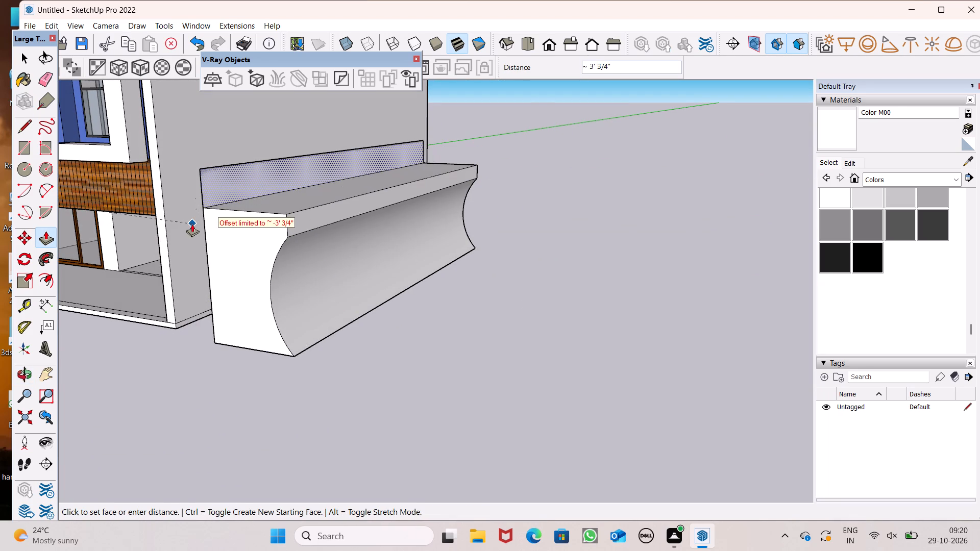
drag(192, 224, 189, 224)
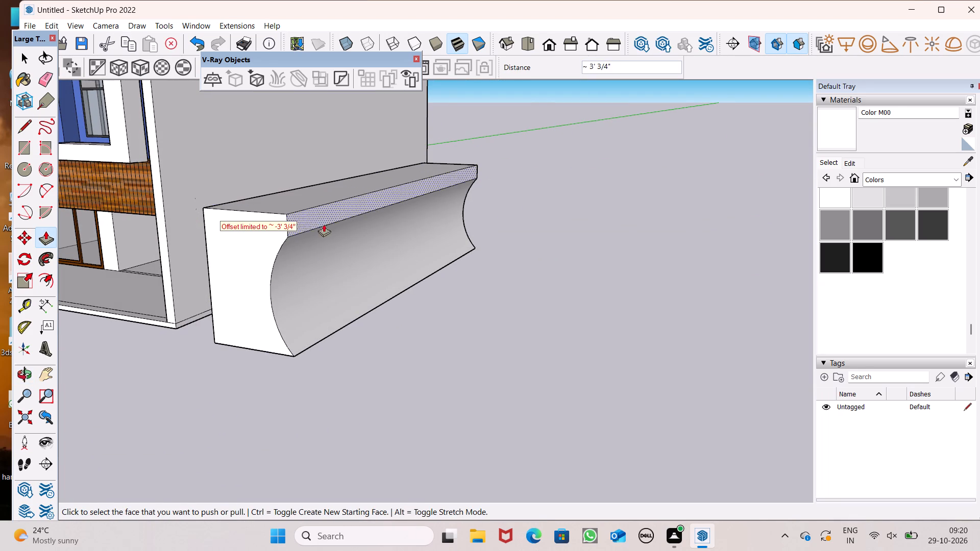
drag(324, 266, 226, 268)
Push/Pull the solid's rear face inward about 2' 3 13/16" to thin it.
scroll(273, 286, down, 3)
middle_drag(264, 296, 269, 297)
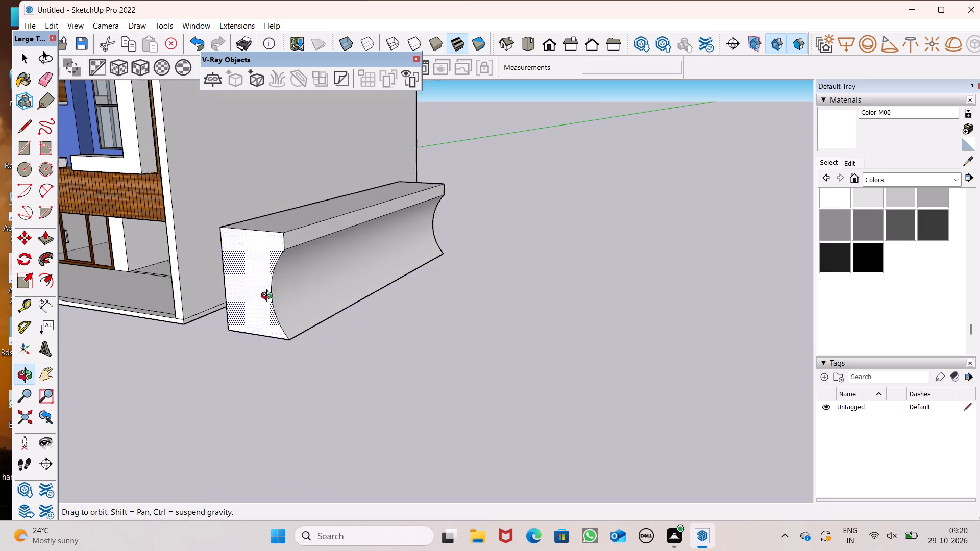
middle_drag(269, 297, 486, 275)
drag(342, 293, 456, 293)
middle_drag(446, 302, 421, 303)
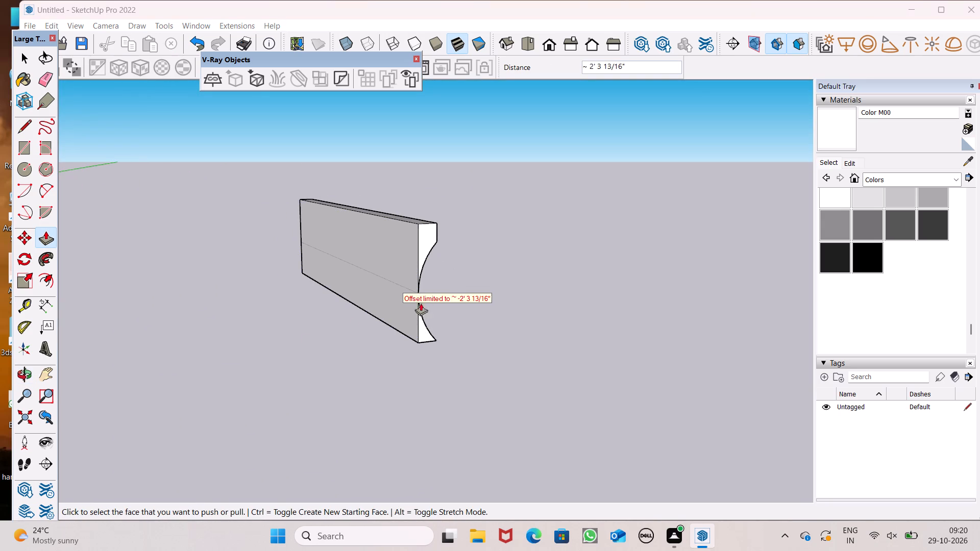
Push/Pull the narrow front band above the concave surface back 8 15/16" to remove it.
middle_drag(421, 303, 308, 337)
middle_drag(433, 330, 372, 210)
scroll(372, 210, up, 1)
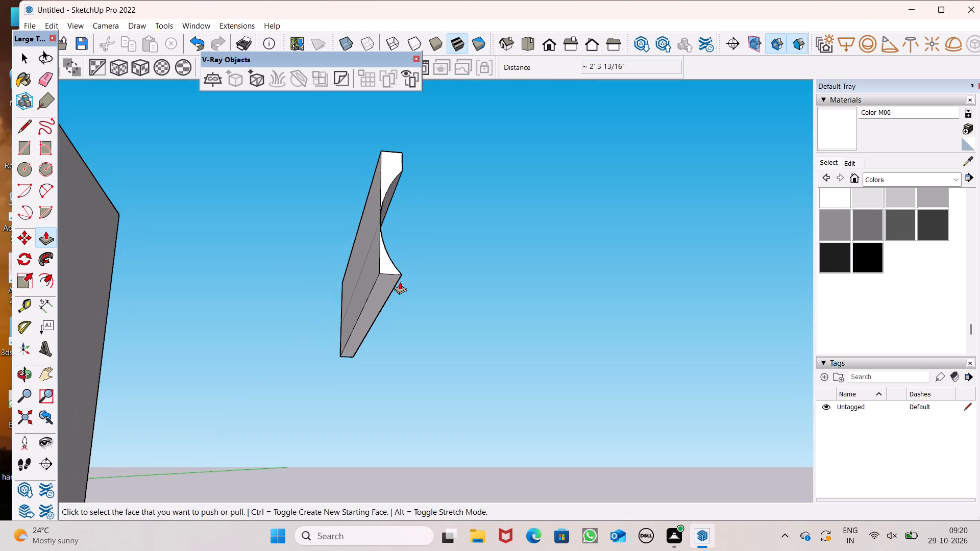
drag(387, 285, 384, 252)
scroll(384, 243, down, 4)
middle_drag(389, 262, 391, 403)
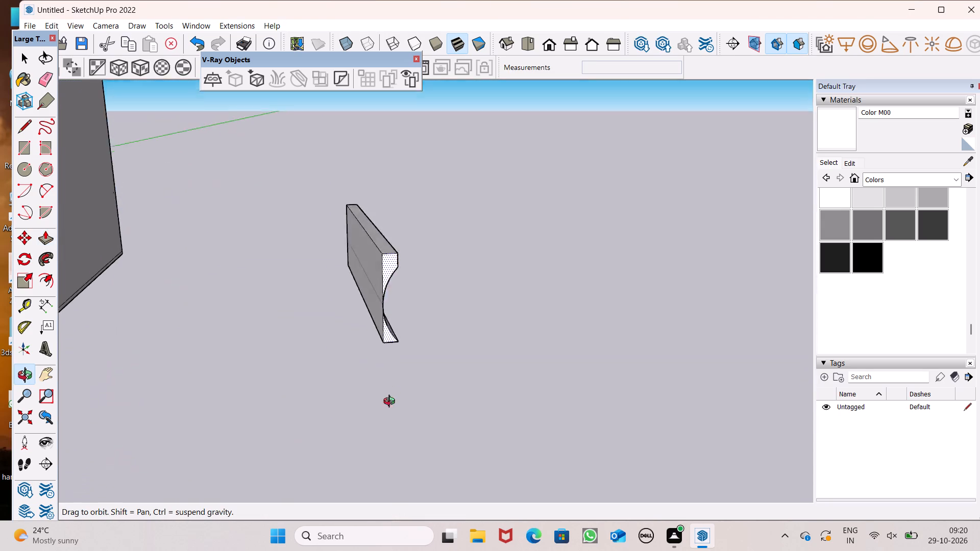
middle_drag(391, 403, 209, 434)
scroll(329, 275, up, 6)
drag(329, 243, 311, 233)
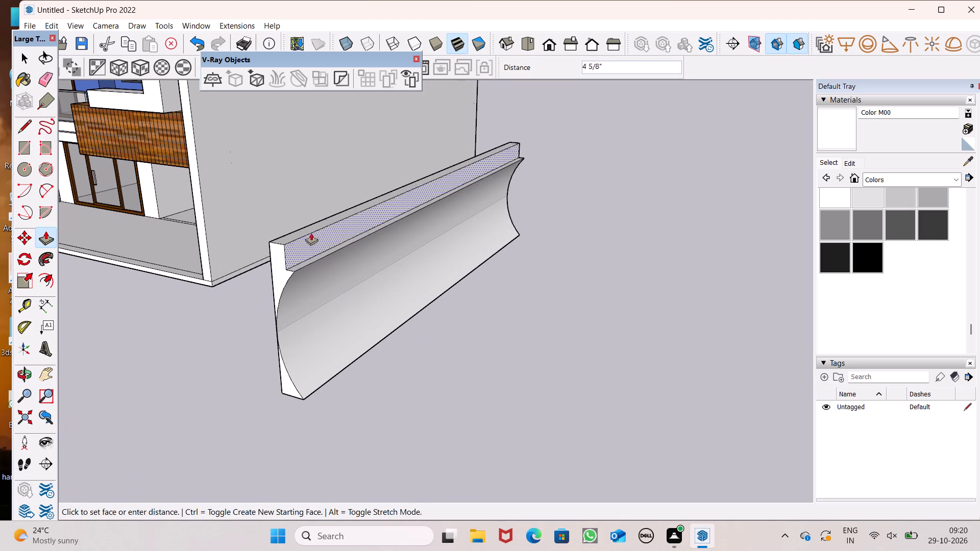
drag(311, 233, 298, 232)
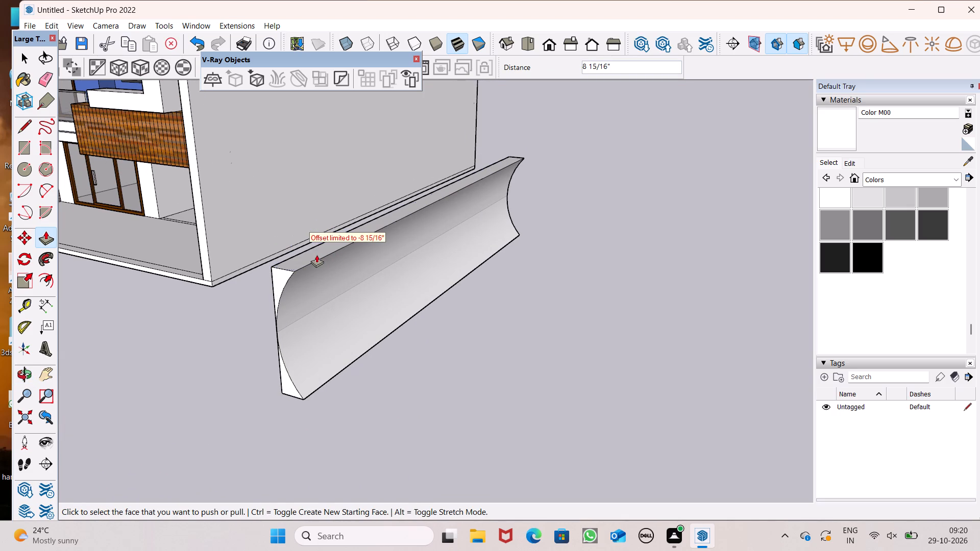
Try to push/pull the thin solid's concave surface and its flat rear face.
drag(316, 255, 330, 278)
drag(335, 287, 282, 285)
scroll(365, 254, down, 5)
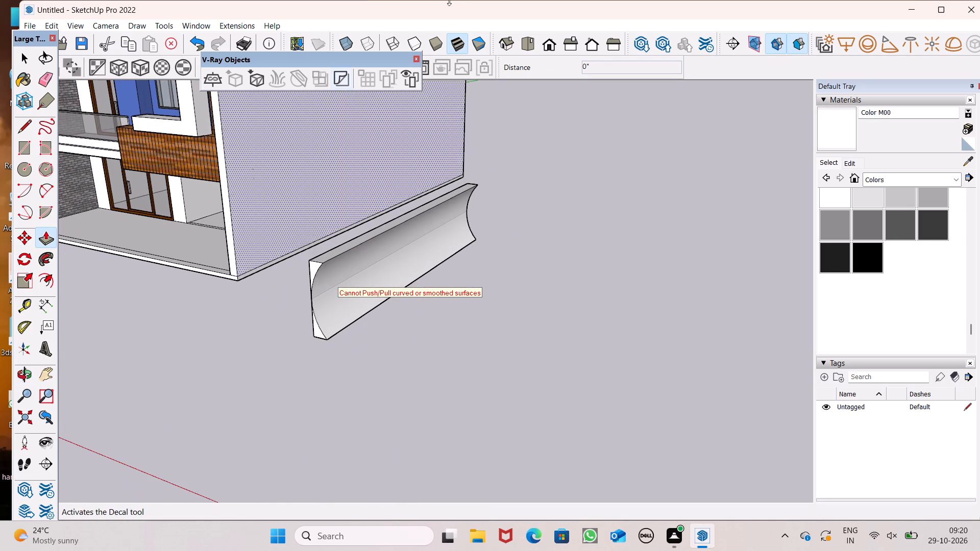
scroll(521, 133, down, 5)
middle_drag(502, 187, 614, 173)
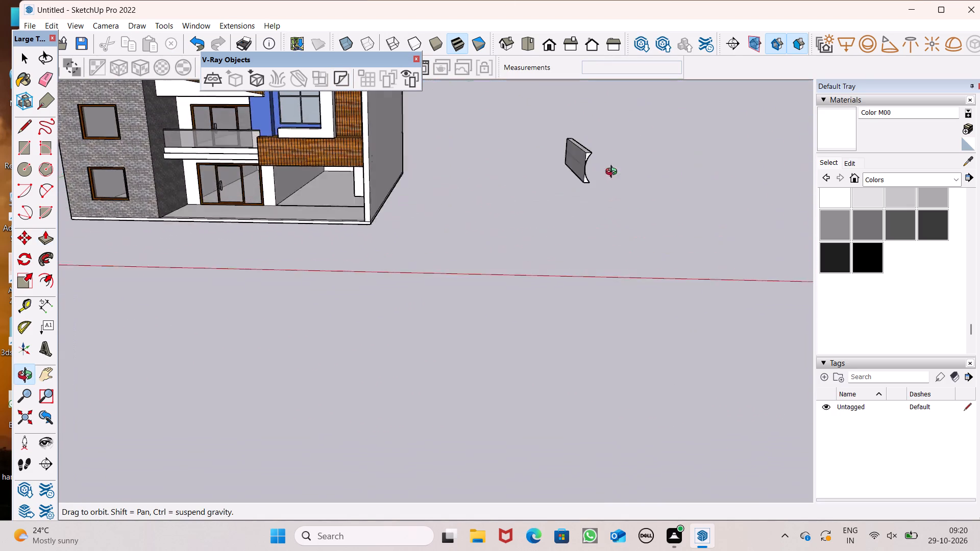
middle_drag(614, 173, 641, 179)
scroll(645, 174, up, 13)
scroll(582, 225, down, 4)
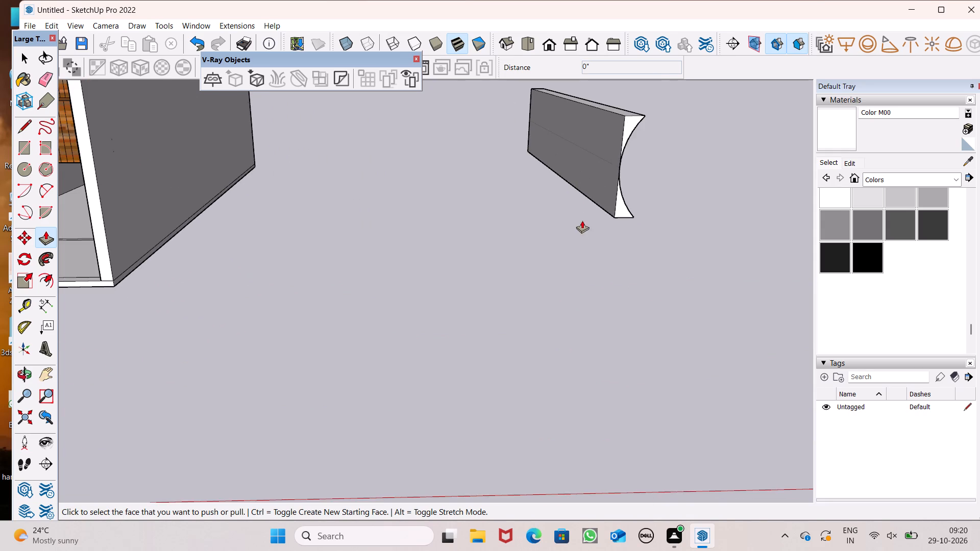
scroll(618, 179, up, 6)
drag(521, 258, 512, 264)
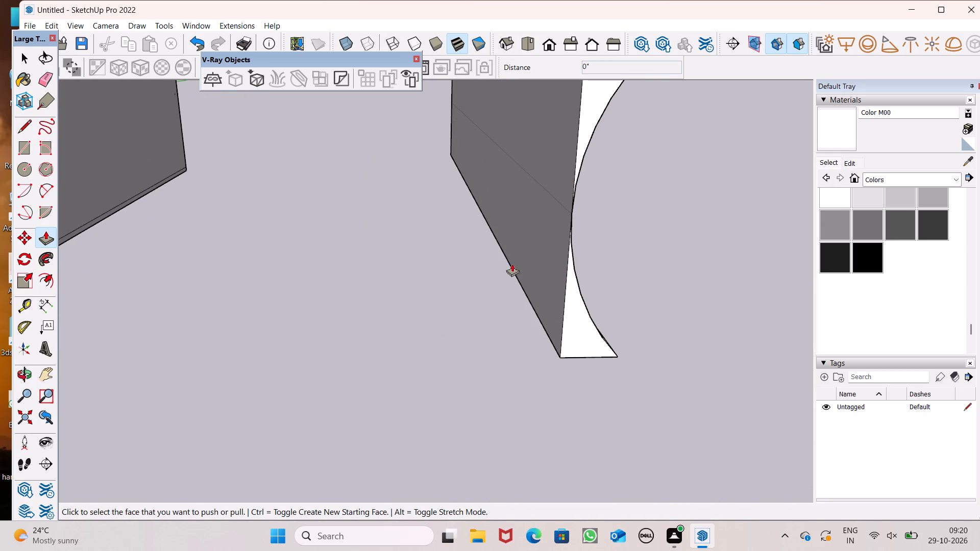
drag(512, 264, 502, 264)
Erase the whole concave solid beside the building, including its leftover edges.
click(46, 77)
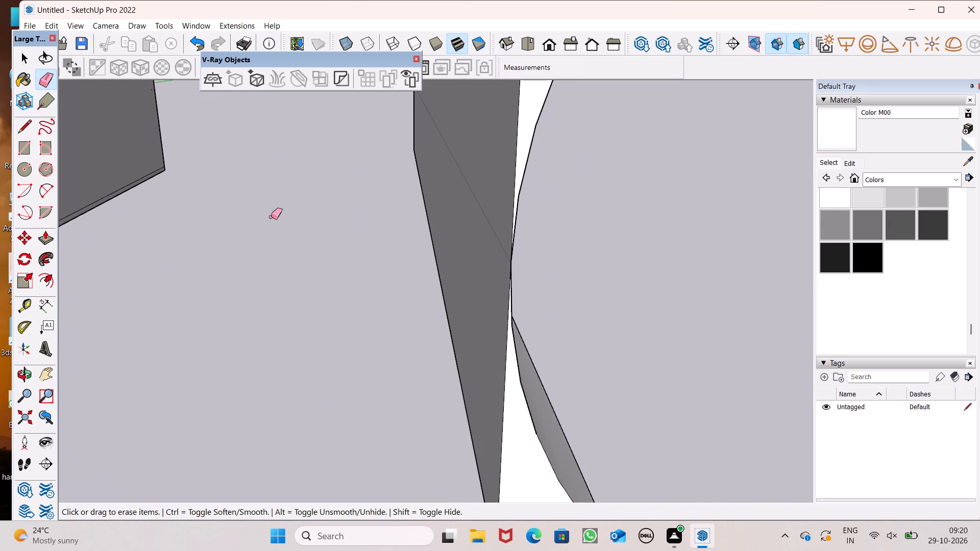
drag(494, 257, 520, 272)
drag(509, 255, 524, 235)
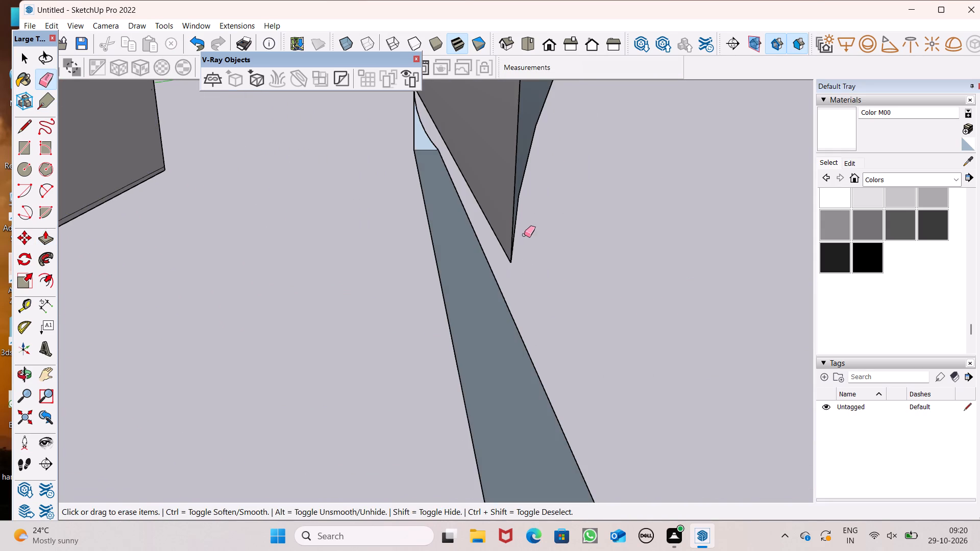
drag(524, 235, 514, 245)
drag(513, 283, 433, 111)
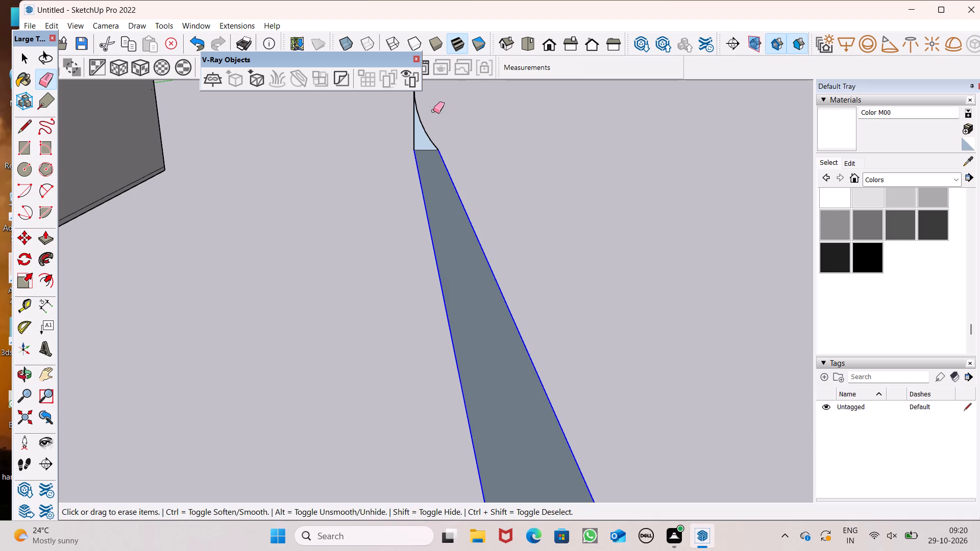
drag(433, 111, 436, 136)
scroll(446, 210, down, 6)
drag(435, 156, 436, 201)
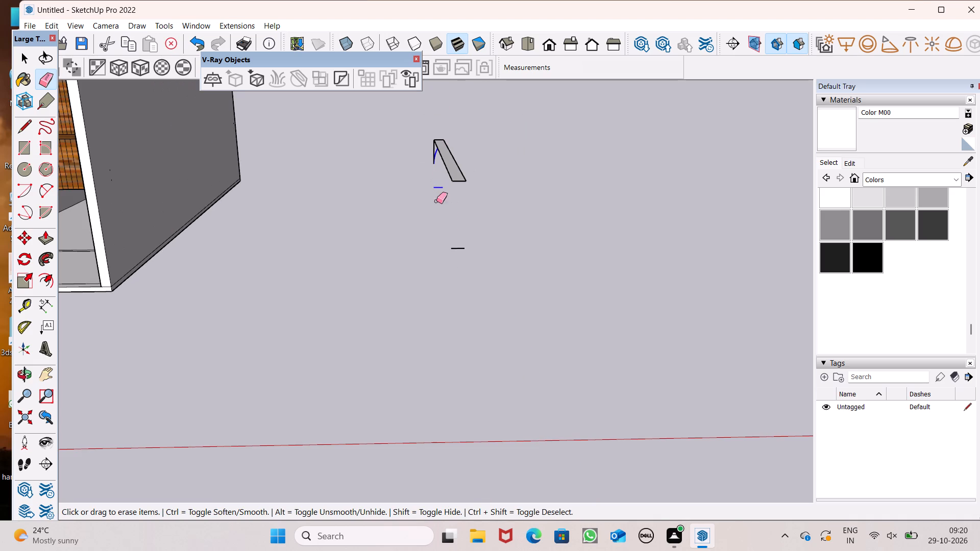
drag(436, 201, 449, 139)
drag(449, 139, 445, 186)
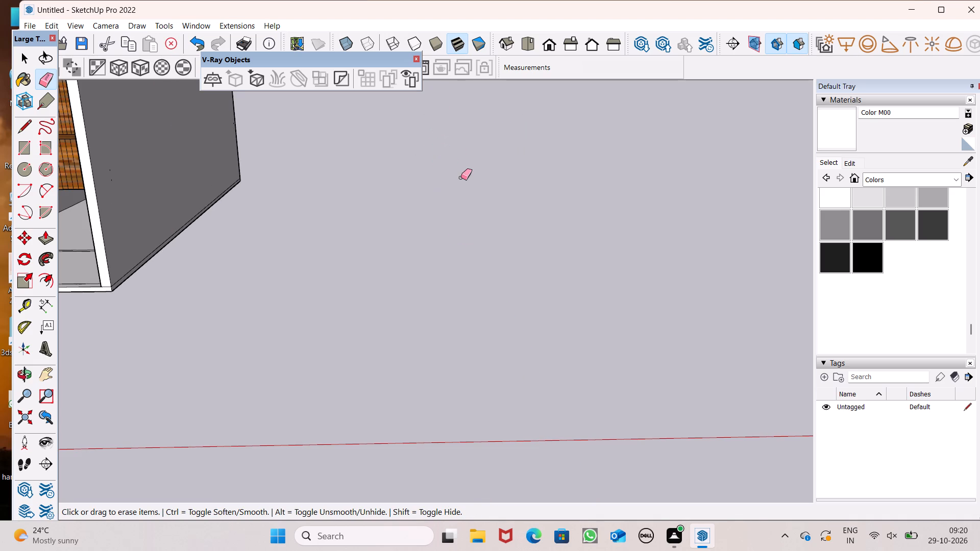
Examine the whole building's front facade from several heights and angles.
scroll(458, 270, down, 2)
key(space)
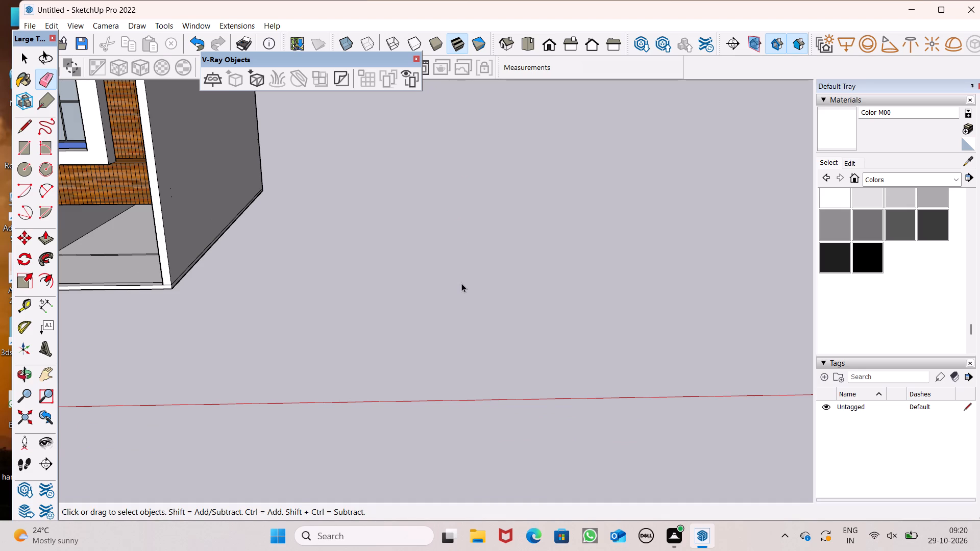
scroll(616, 211, down, 4)
scroll(496, 211, down, 5)
scroll(450, 232, down, 4)
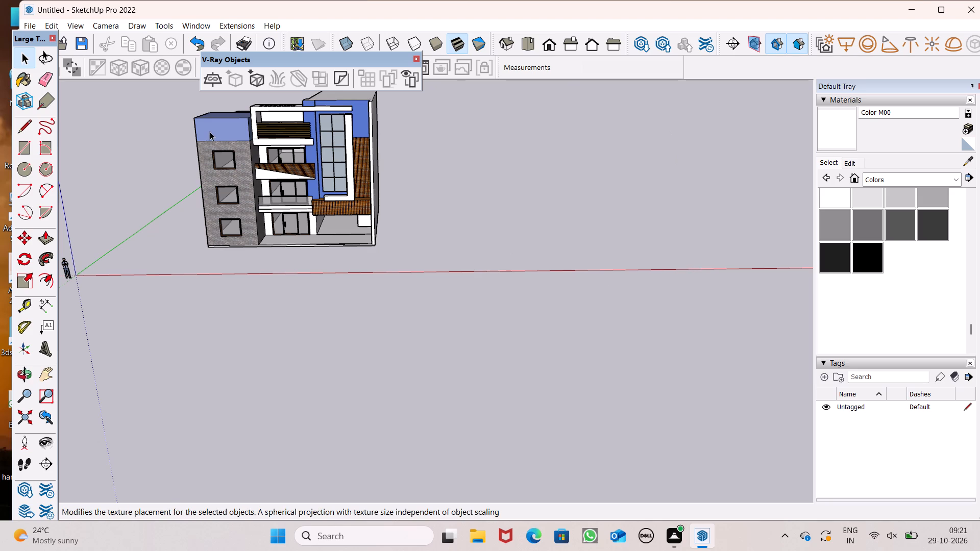
scroll(526, 147, down, 4)
middle_drag(490, 189, 493, 183)
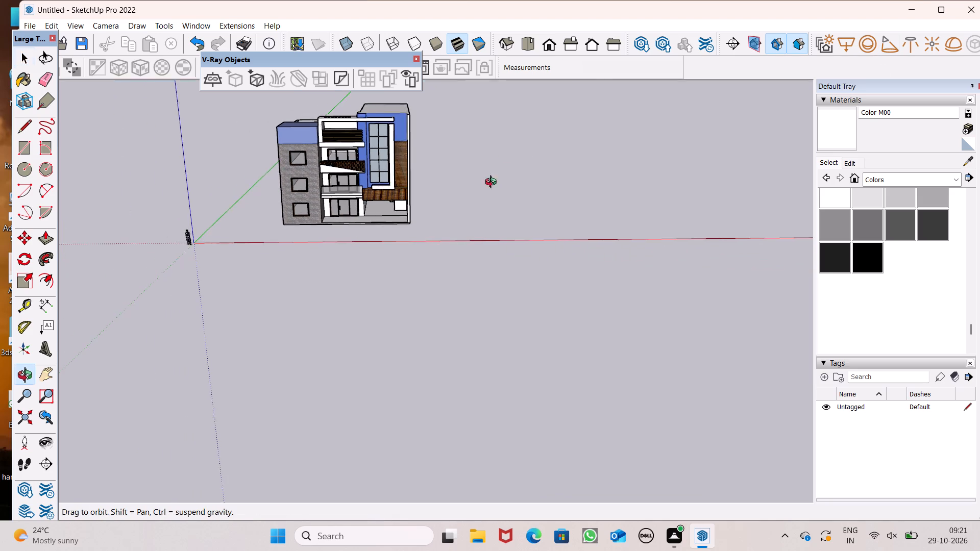
middle_drag(493, 183, 514, 128)
scroll(349, 142, up, 8)
middle_click(348, 142)
scroll(448, 250, up, 1)
middle_drag(447, 251, 388, 264)
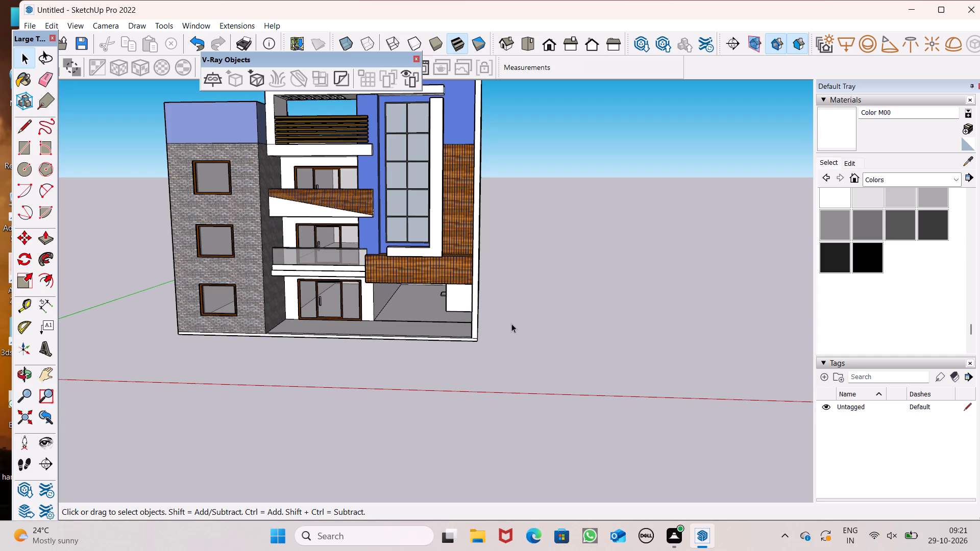
scroll(441, 331, up, 1)
middle_drag(441, 331, 460, 315)
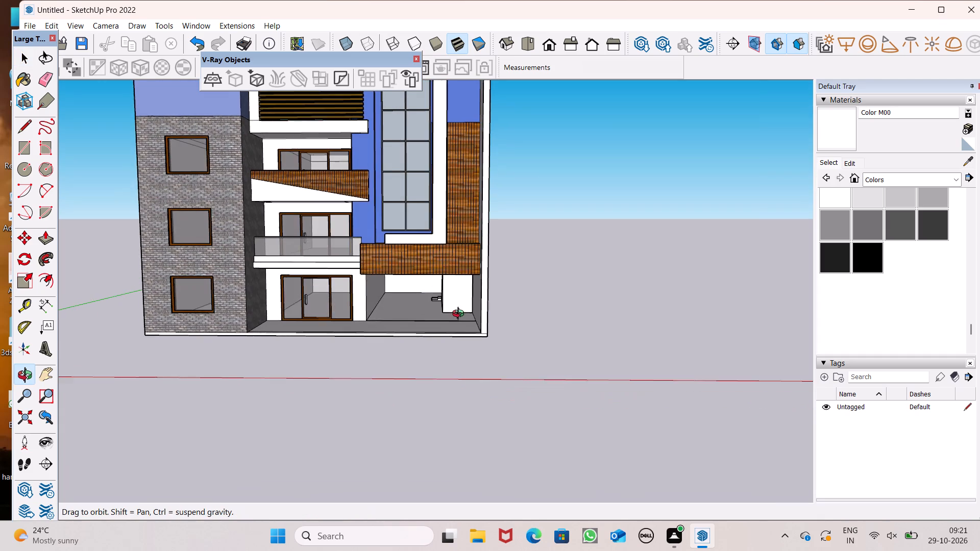
middle_drag(460, 315, 468, 316)
scroll(483, 318, down, 3)
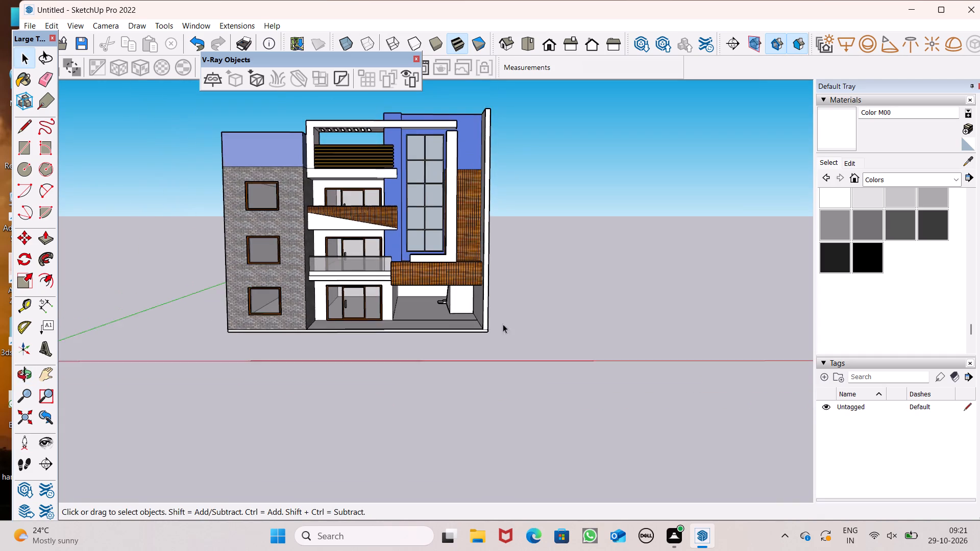
middle_drag(511, 351, 517, 431)
scroll(517, 442, up, 1)
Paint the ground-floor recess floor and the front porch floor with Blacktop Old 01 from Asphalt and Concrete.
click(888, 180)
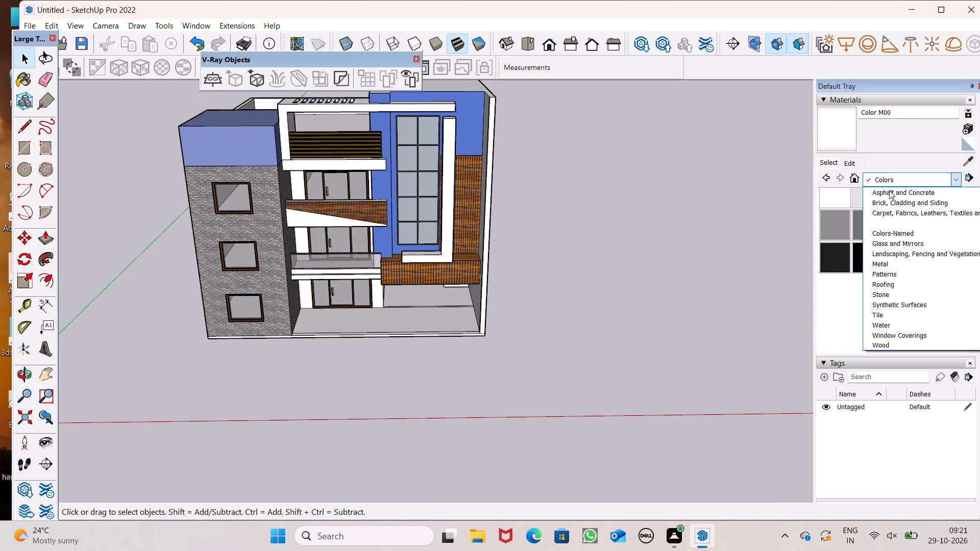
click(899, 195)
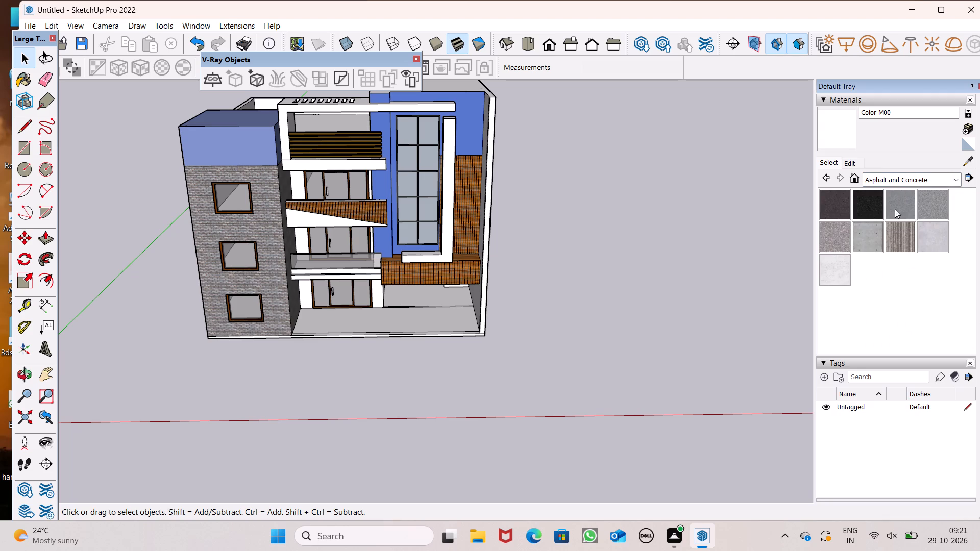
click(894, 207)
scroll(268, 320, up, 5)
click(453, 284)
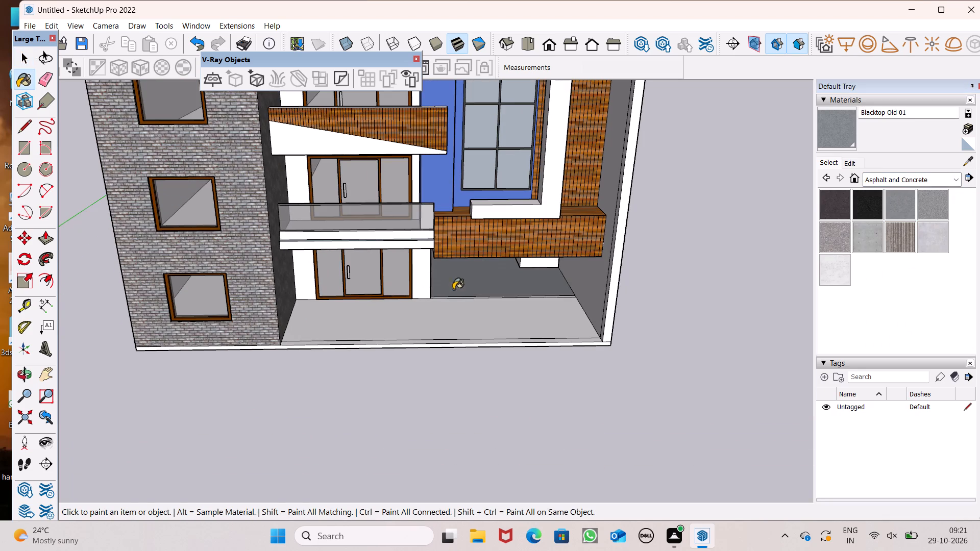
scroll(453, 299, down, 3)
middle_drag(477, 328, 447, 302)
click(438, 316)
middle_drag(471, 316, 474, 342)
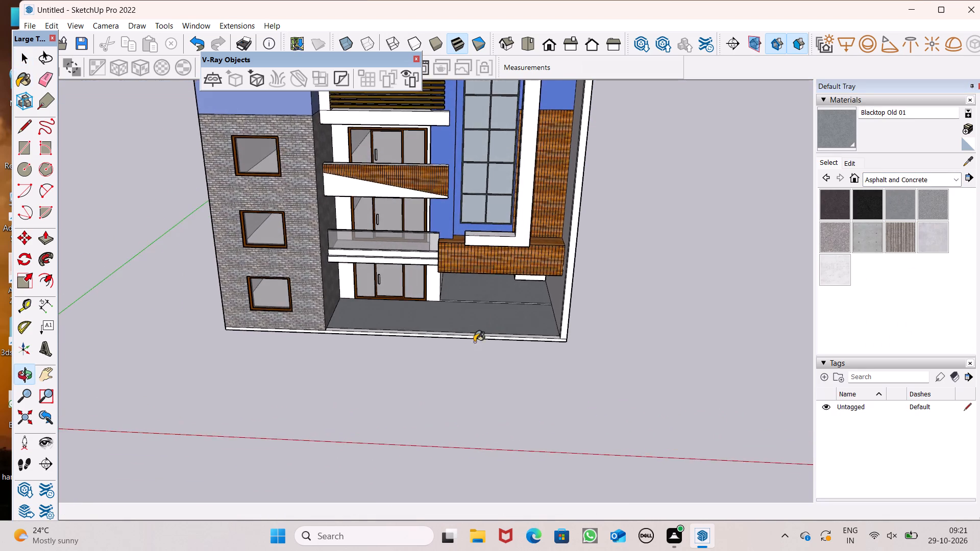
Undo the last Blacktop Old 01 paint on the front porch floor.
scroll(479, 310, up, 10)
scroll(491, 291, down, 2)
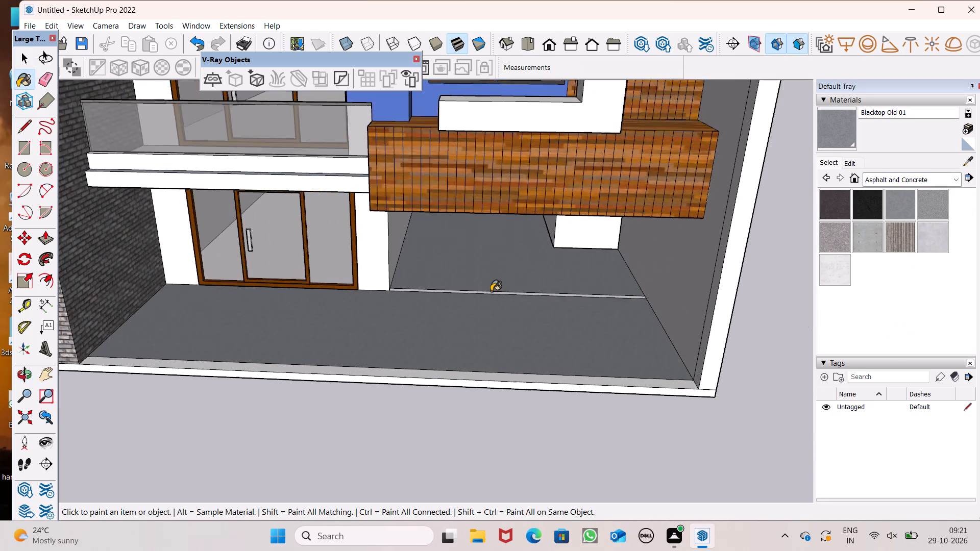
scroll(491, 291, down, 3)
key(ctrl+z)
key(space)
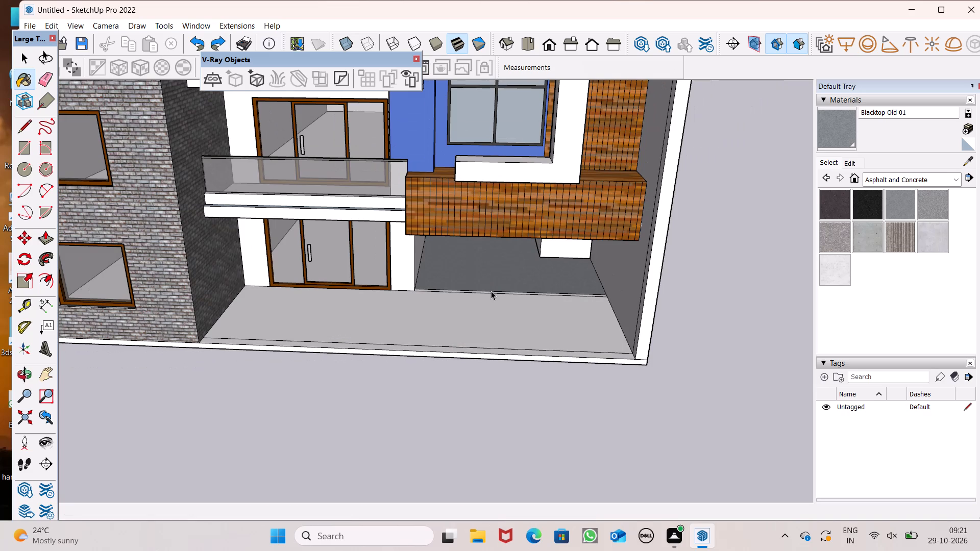
Erase the ground floor's dividing lines between the recess and porch and along the front edge to merge the surface.
click(56, 76)
scroll(462, 343, up, 4)
click(472, 272)
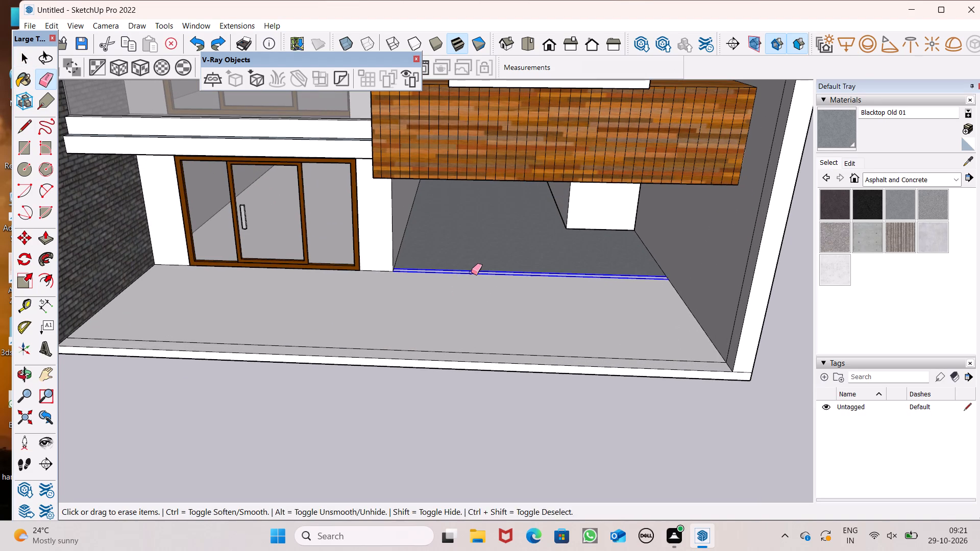
scroll(477, 267, down, 10)
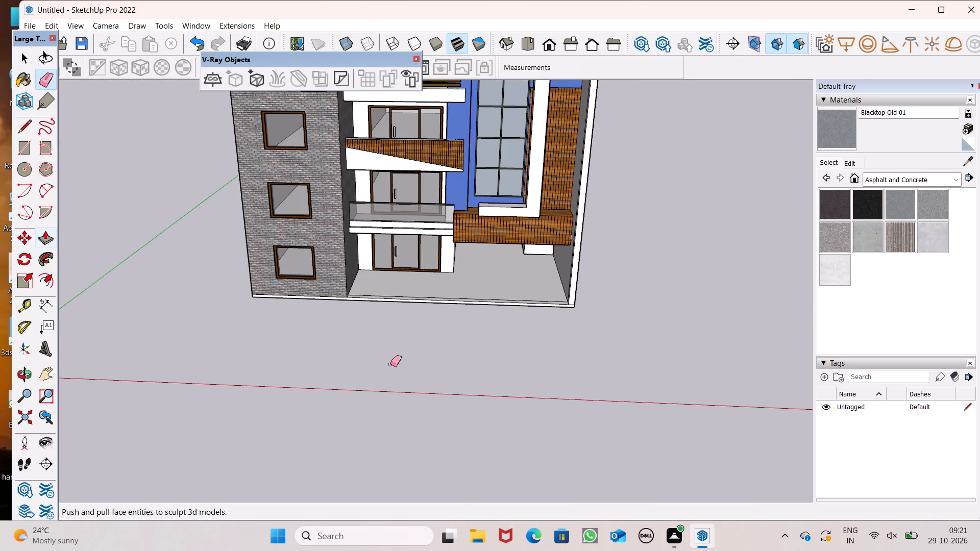
middle_drag(390, 364, 405, 457)
scroll(395, 343, up, 6)
drag(376, 266, 374, 271)
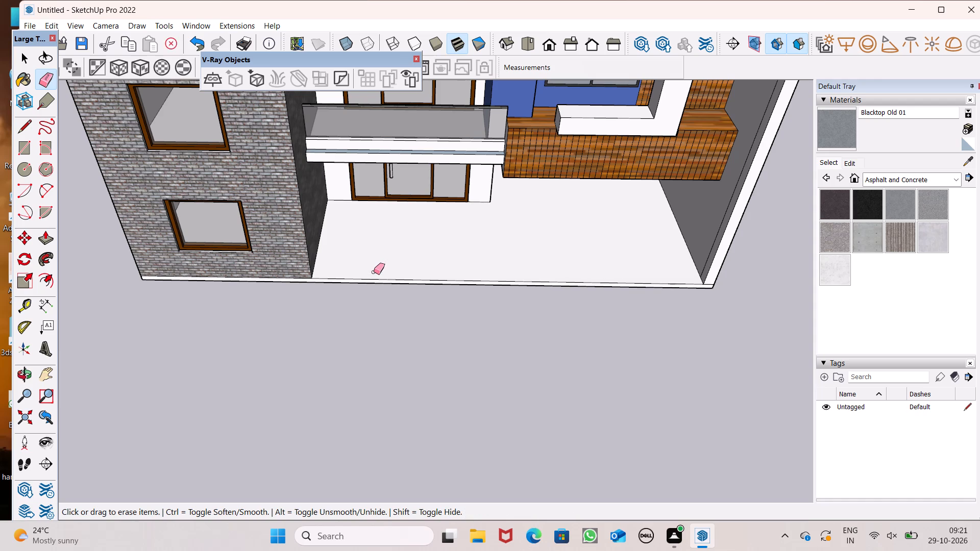
Push/Pull the ground slab's front face outward in two pulls of about 9' 10 13/16" and 11' 7/16".
drag(47, 234, 54, 237)
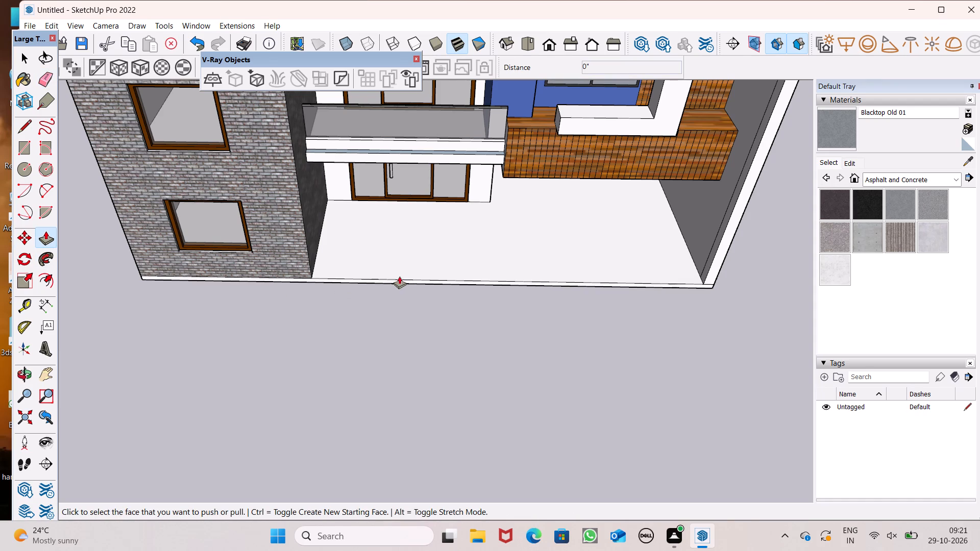
drag(405, 281, 429, 360)
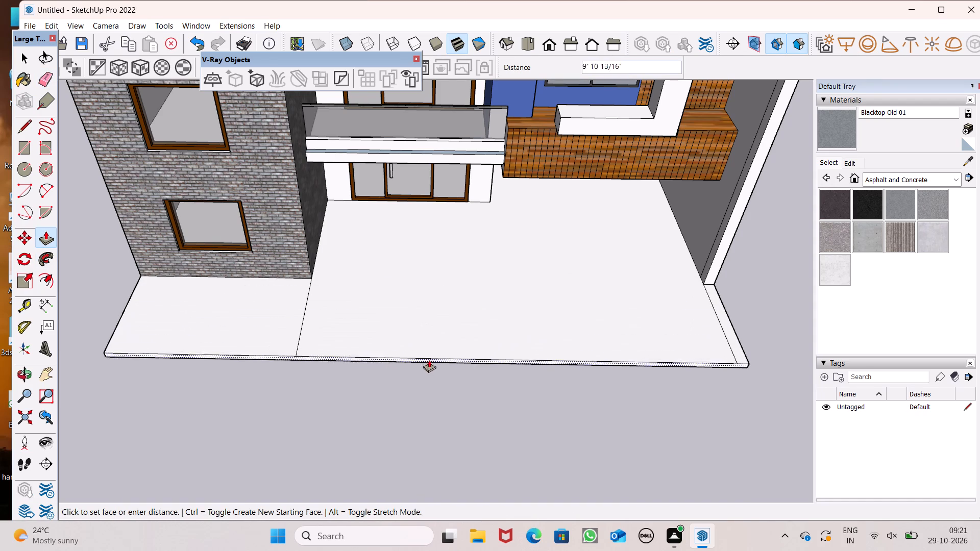
drag(429, 360, 432, 370)
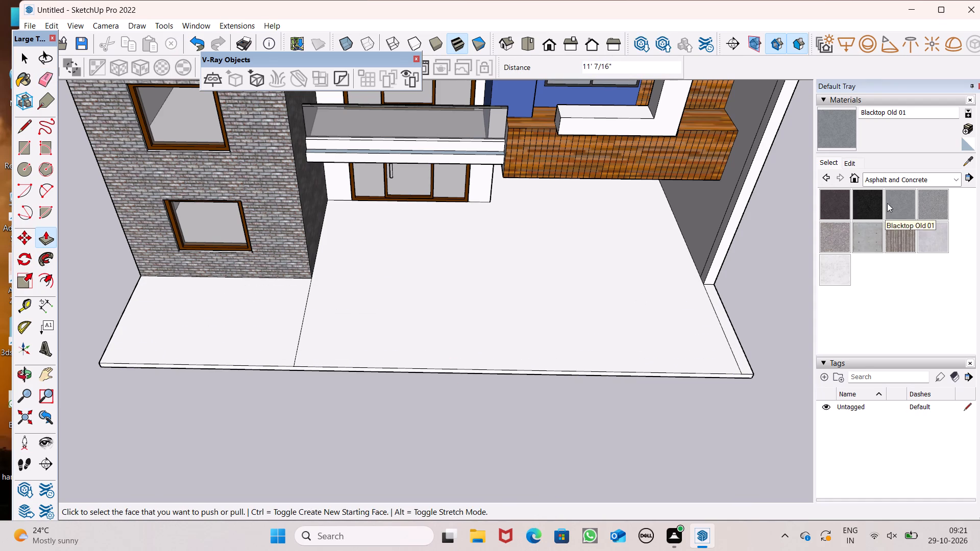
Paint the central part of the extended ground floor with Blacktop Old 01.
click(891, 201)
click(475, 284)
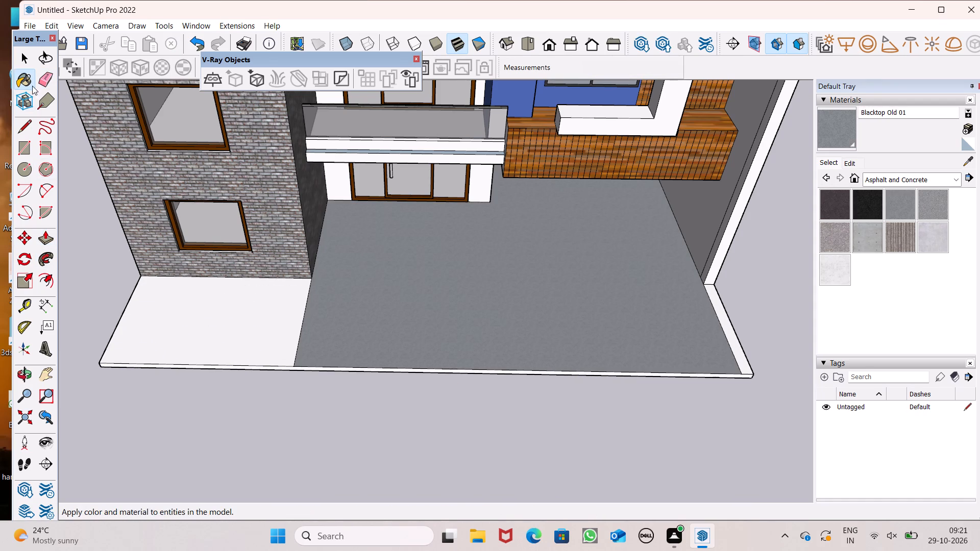
Erase the dividing lines at both sides of the extended front floor to merge it into one surface.
click(46, 78)
drag(292, 324, 303, 327)
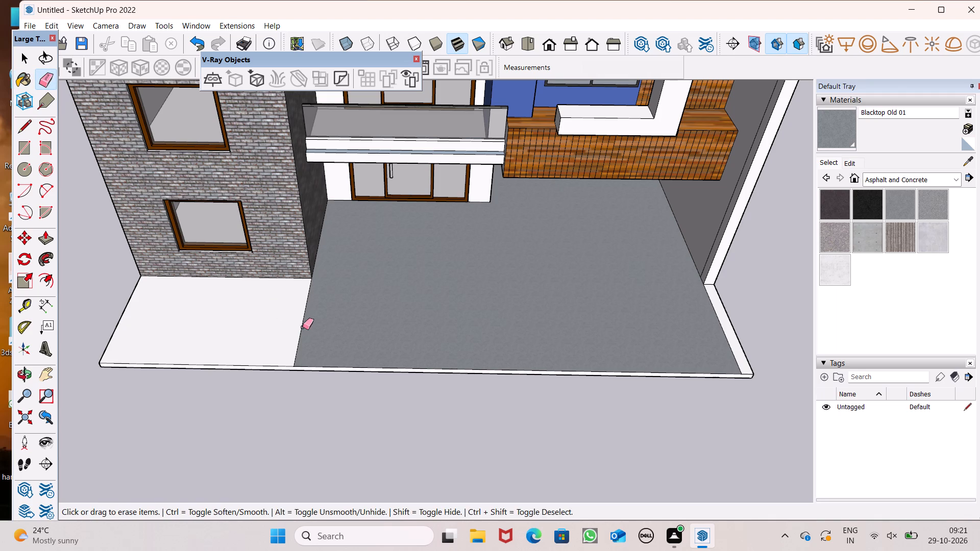
drag(303, 327, 304, 327)
drag(722, 329, 721, 320)
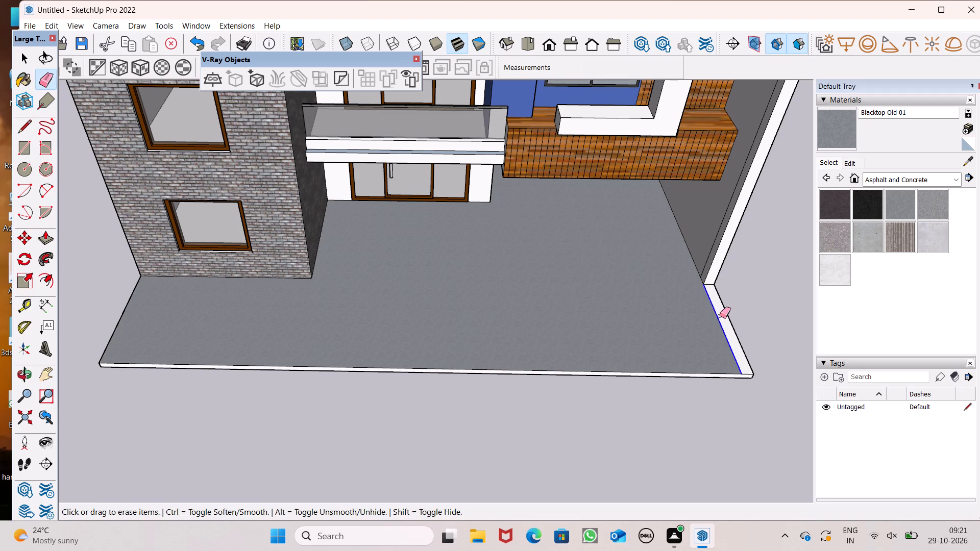
Paint the merged ground floor surface with Blacktop Old 01.
click(843, 133)
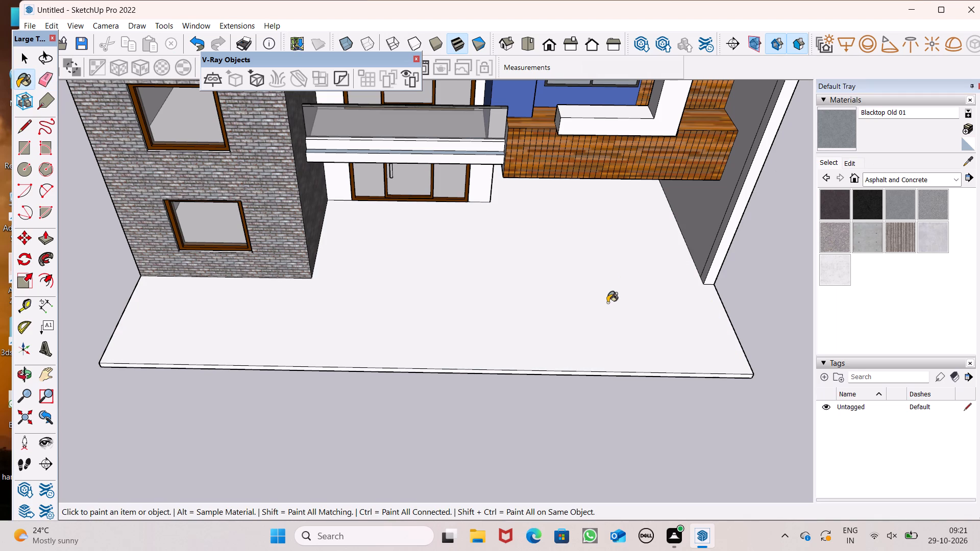
click(602, 311)
Examine the extended front floor and the whole building from the front, both sides, the rear and above.
scroll(524, 330, down, 3)
middle_drag(472, 432, 483, 273)
scroll(483, 273, up, 1)
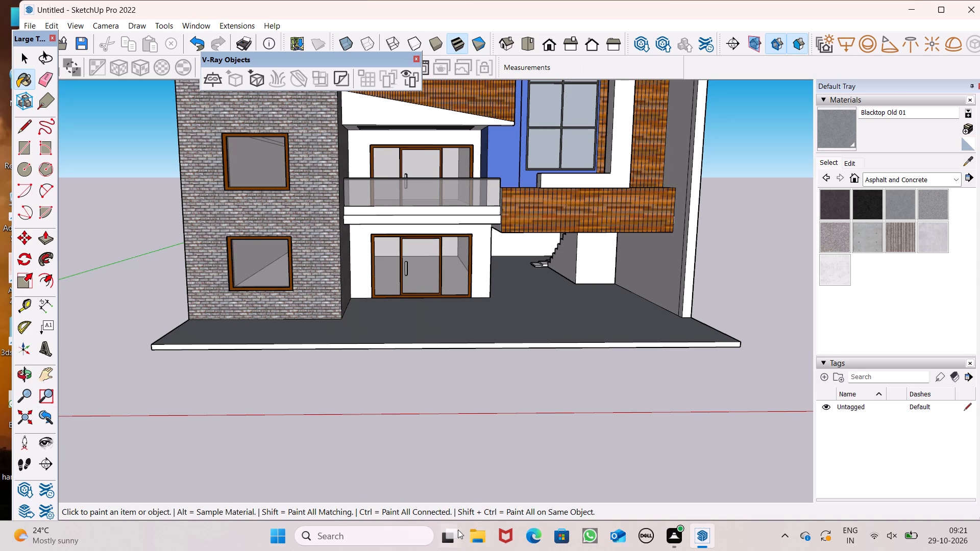
scroll(480, 466, up, 1)
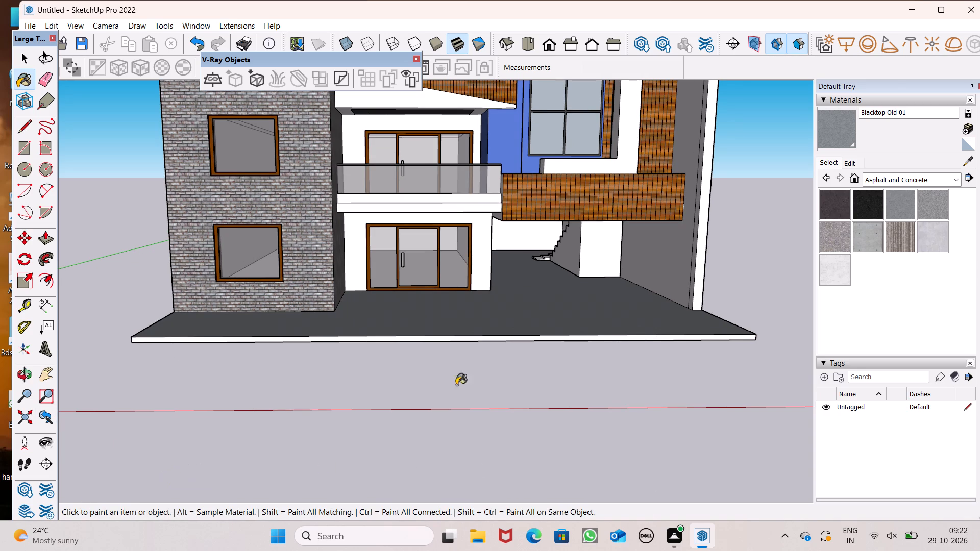
middle_drag(427, 350, 675, 355)
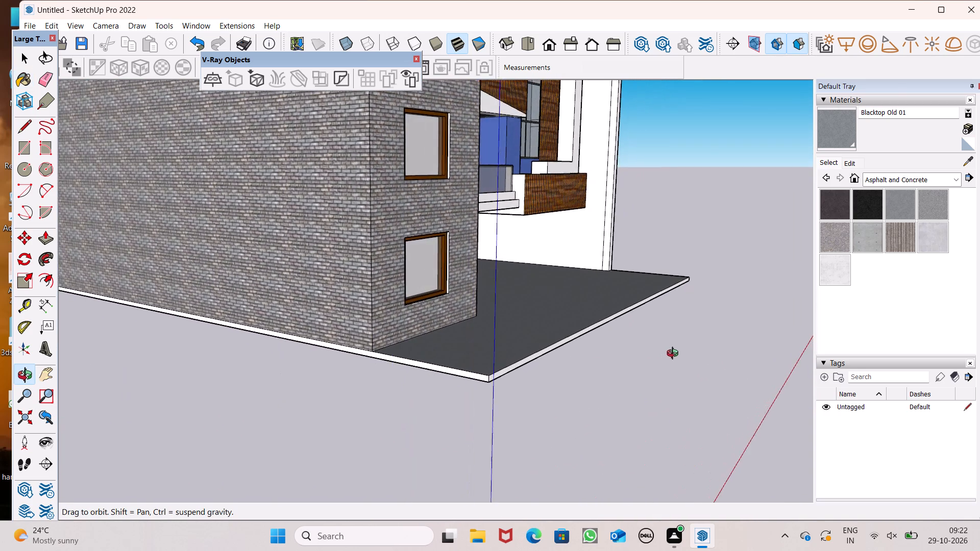
middle_drag(675, 355, 354, 365)
scroll(357, 362, up, 1)
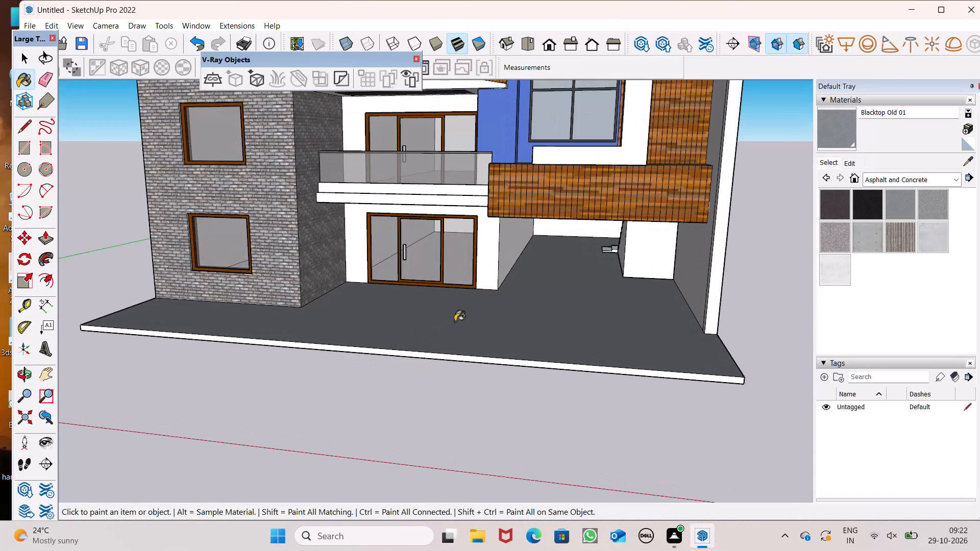
scroll(495, 314, down, 1)
scroll(517, 369, down, 1)
middle_drag(594, 354, 374, 334)
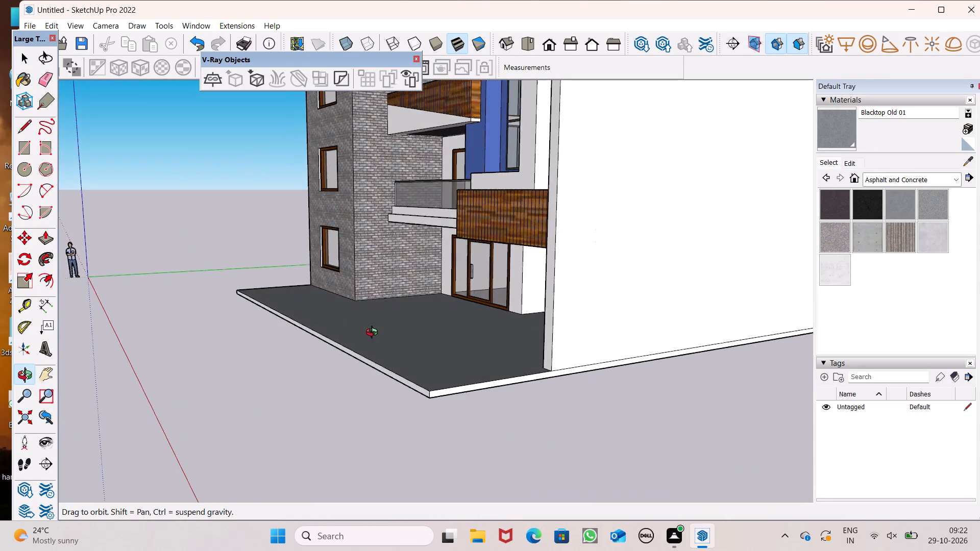
middle_drag(374, 334, 643, 374)
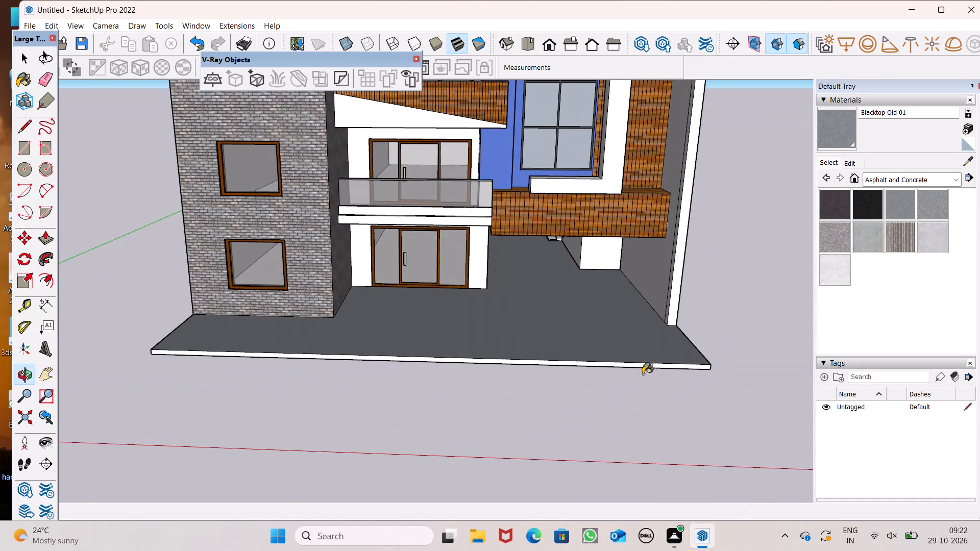
scroll(521, 348, down, 9)
middle_drag(521, 296, 530, 270)
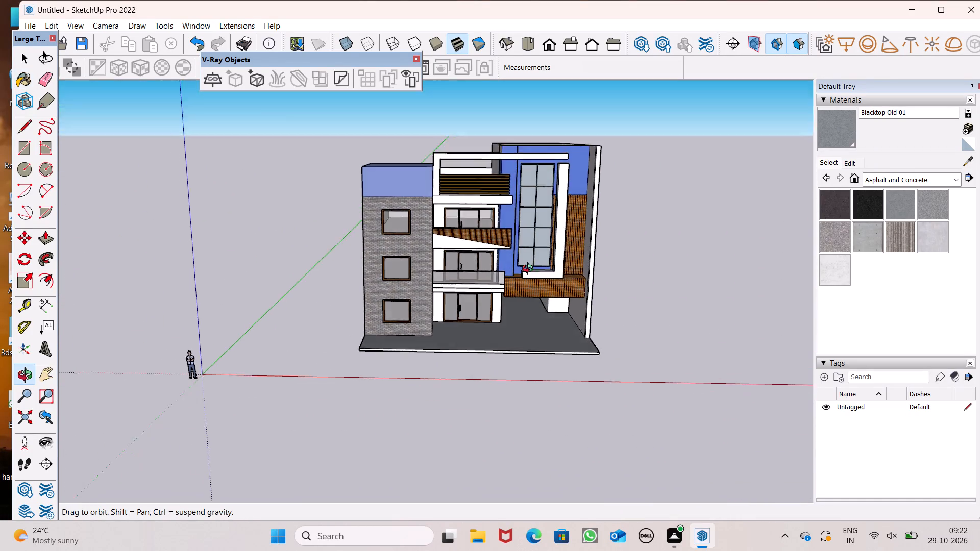
middle_drag(530, 270, 488, 434)
scroll(477, 387, down, 2)
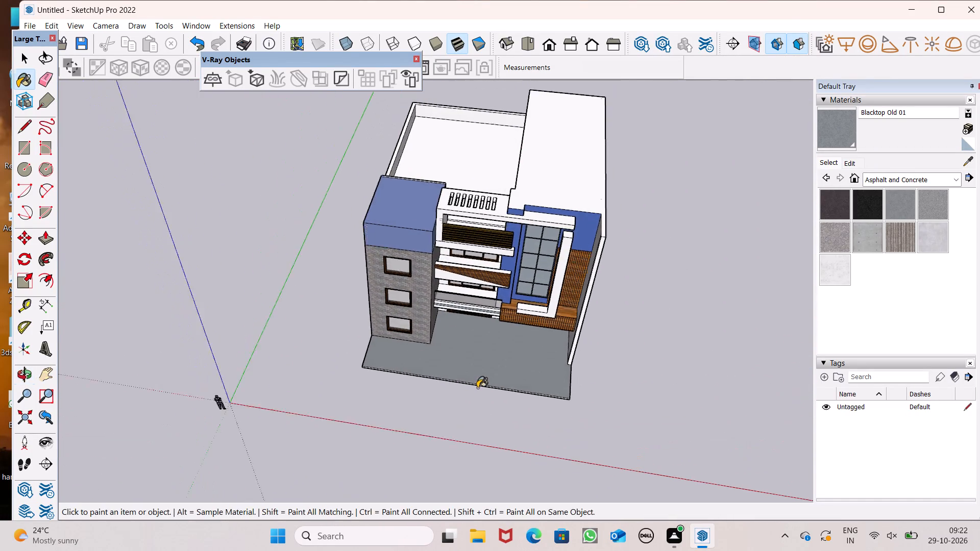
scroll(477, 388, down, 2)
middle_drag(468, 378, 701, 277)
middle_drag(478, 296, 656, 270)
scroll(656, 270, up, 1)
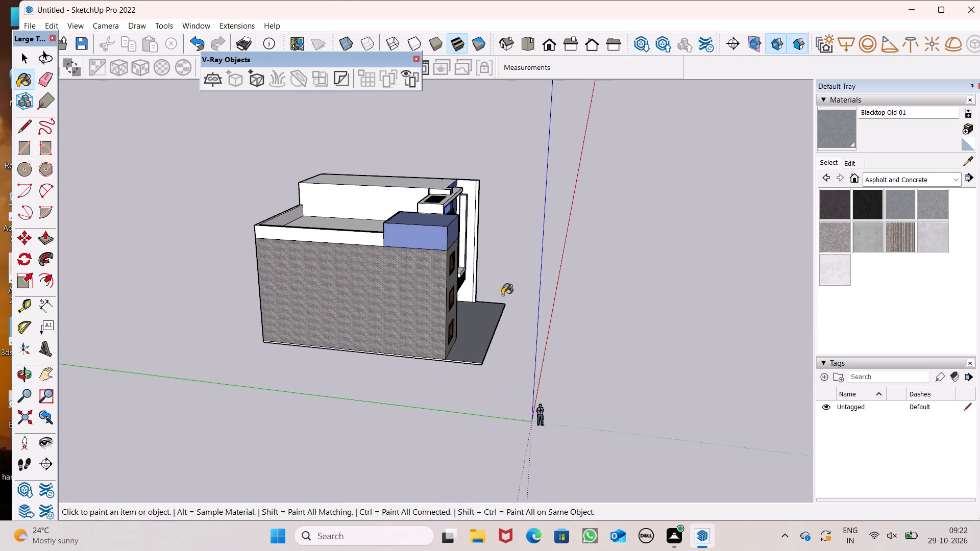
middle_drag(363, 302, 696, 292)
scroll(233, 331, up, 1)
middle_drag(240, 335, 565, 319)
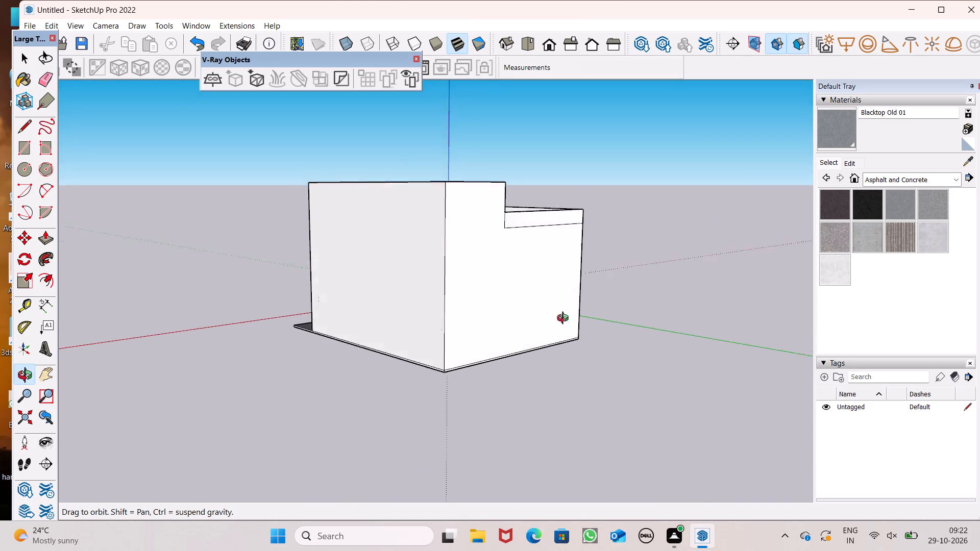
middle_drag(565, 319, 19, 473)
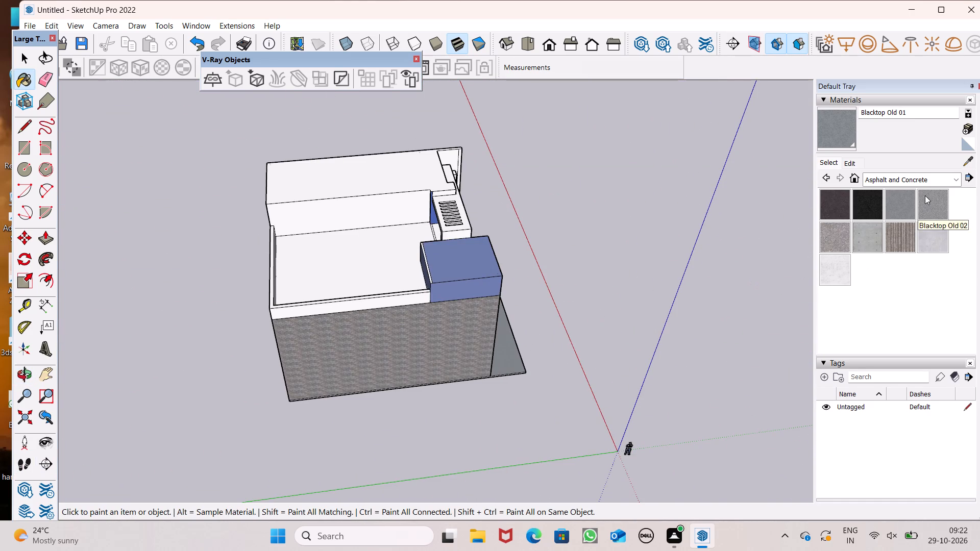
Paint the rear wall, the plain side wall and the higher roof block's top with Color M04 from Colors.
click(925, 183)
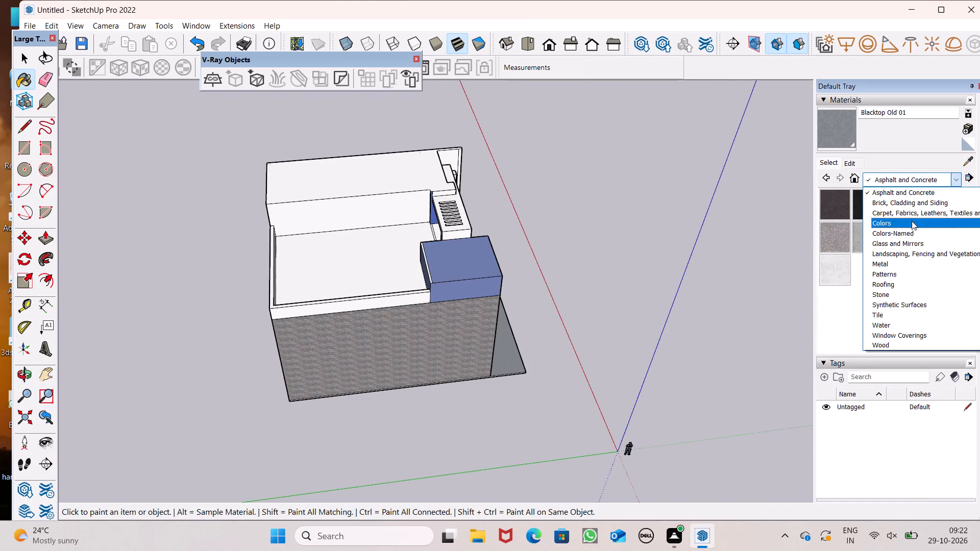
click(912, 221)
scroll(903, 294, down, 13)
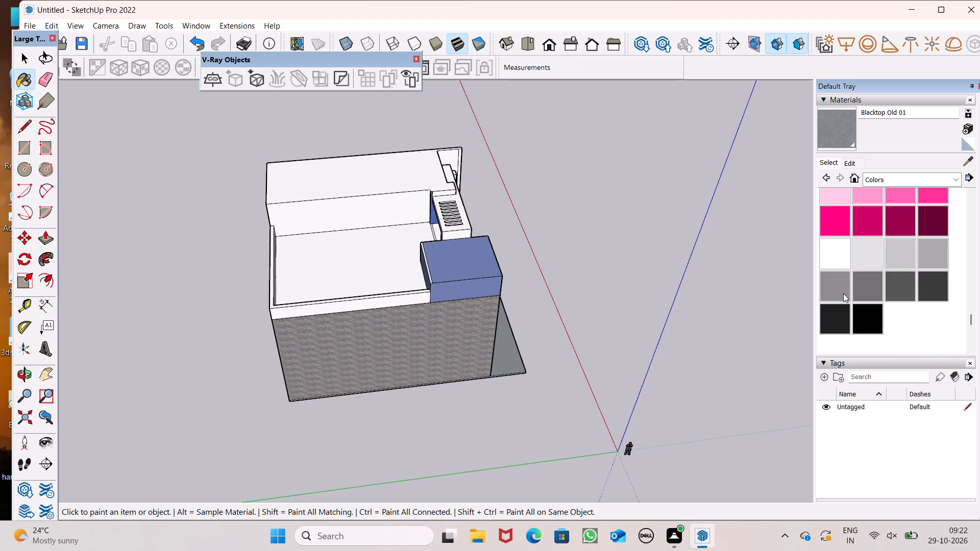
click(826, 220)
middle_drag(210, 345, 602, 261)
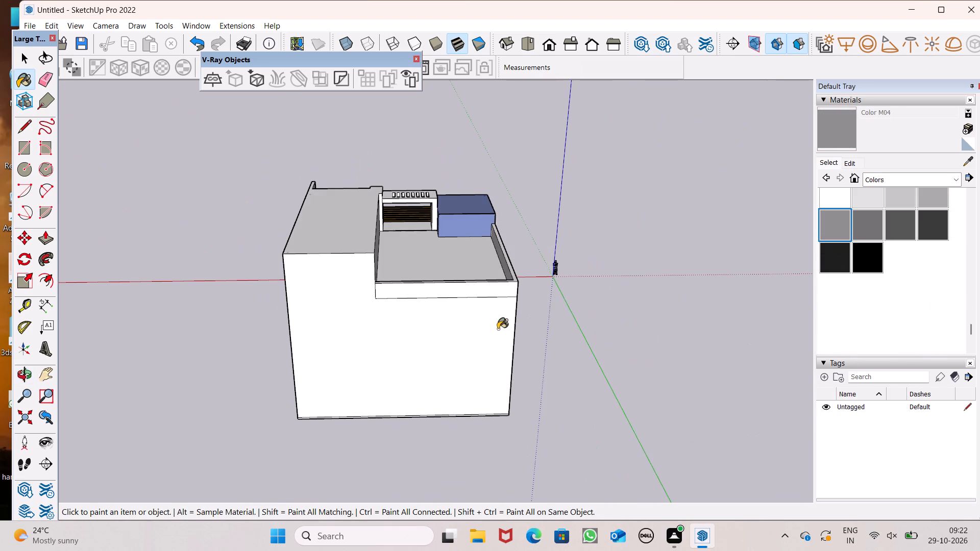
click(495, 330)
middle_drag(285, 342, 526, 340)
scroll(526, 340, up, 1)
click(419, 332)
middle_drag(418, 335, 801, 321)
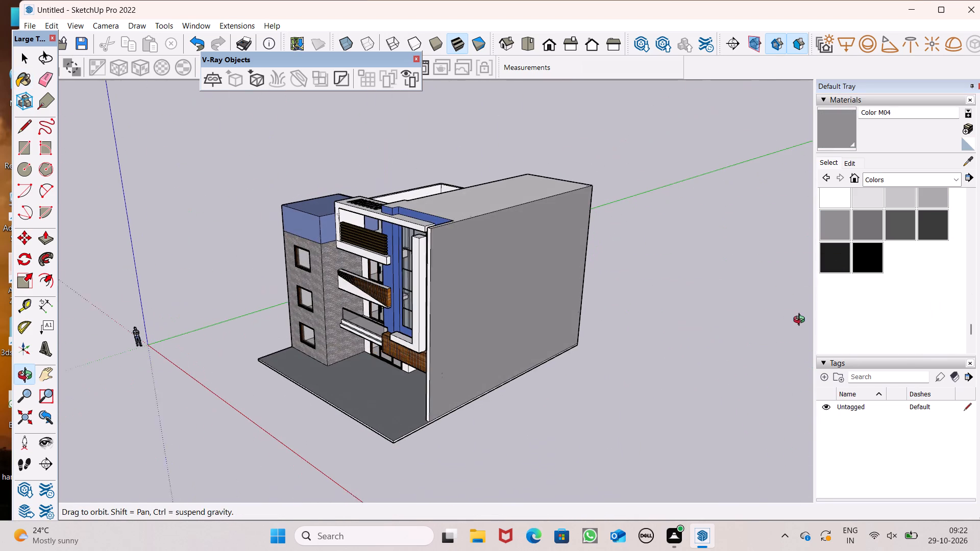
middle_drag(801, 321, 805, 318)
click(482, 197)
Paint the outer faces of the roof terrace parapet on the rear and brick-wall sides with Color M03.
middle_drag(500, 280, 733, 254)
scroll(503, 282, up, 1)
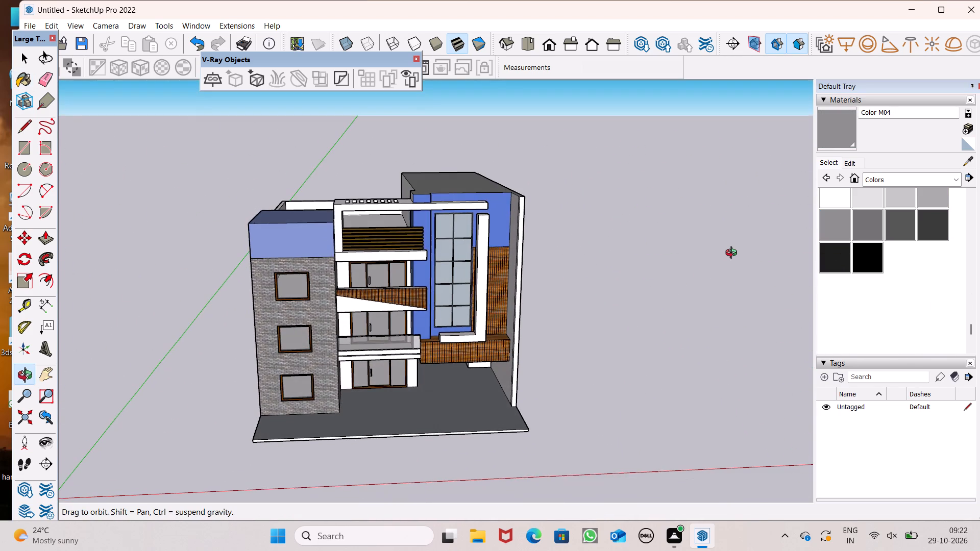
middle_drag(733, 254, 721, 234)
scroll(696, 303, down, 4)
middle_drag(600, 360, 0, 505)
scroll(0, 506, up, 1)
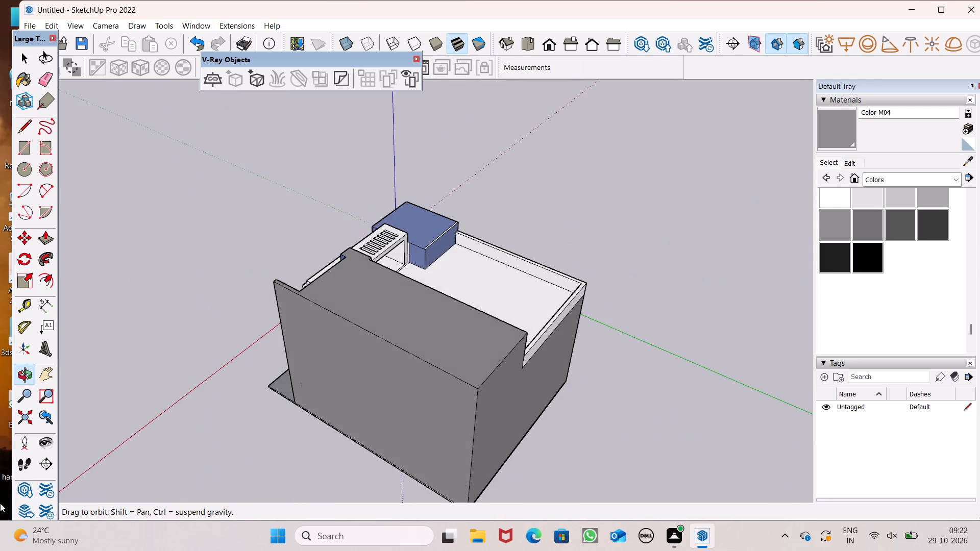
middle_drag(386, 458, 90, 380)
scroll(89, 379, up, 1)
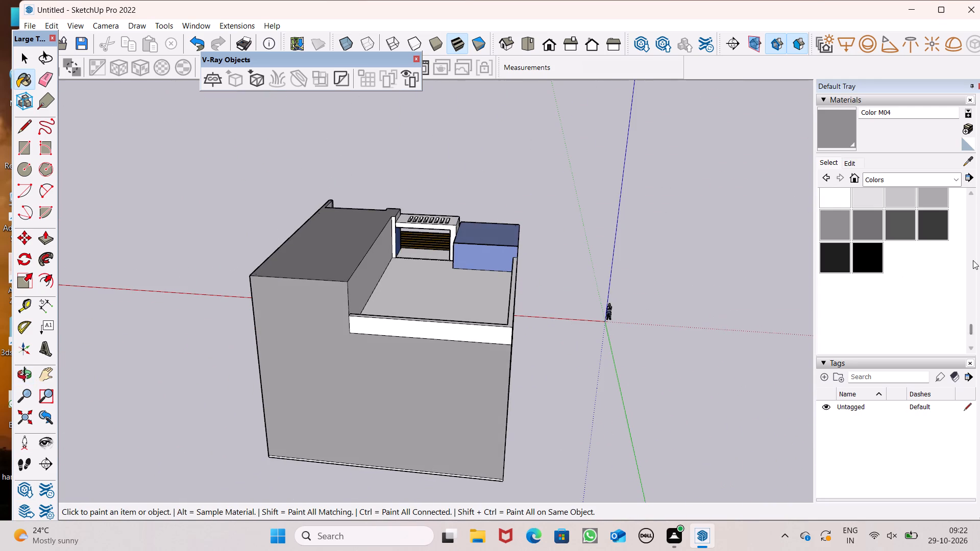
drag(903, 231, 879, 242)
click(935, 193)
scroll(535, 339, up, 7)
click(460, 329)
middle_drag(476, 334, 285, 324)
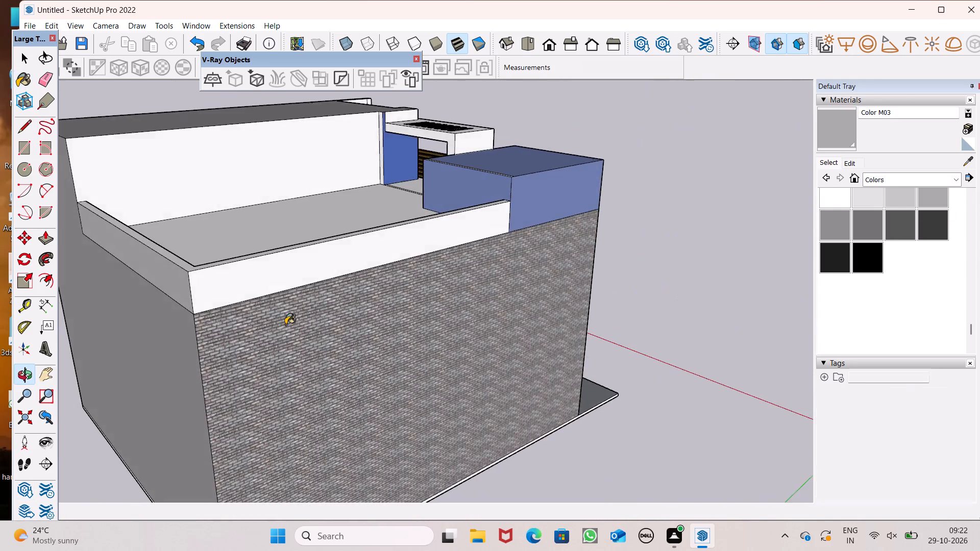
click(264, 272)
Paint the roof terrace parapet's top surface and its inner side and rear faces with Color M03.
middle_drag(259, 289, 462, 335)
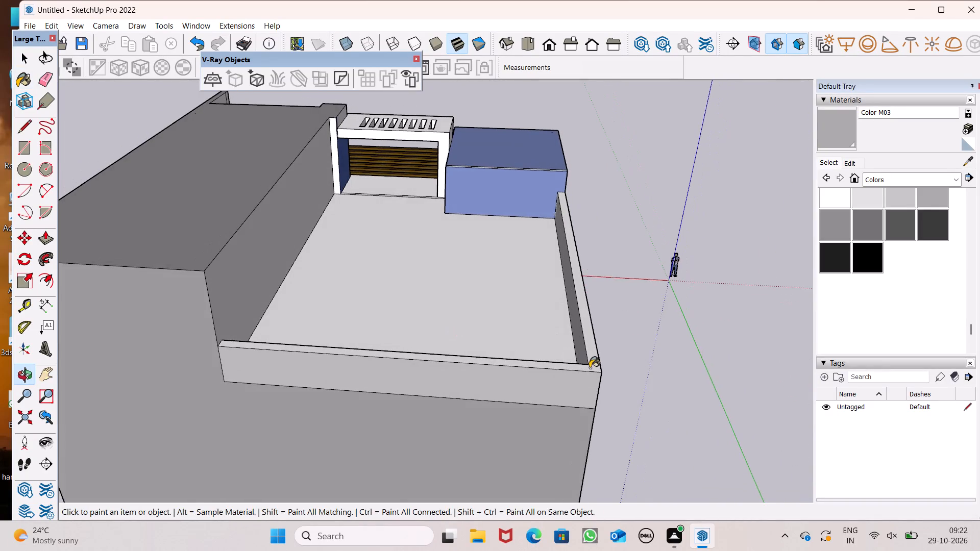
scroll(594, 372, up, 5)
middle_click(596, 375)
click(587, 363)
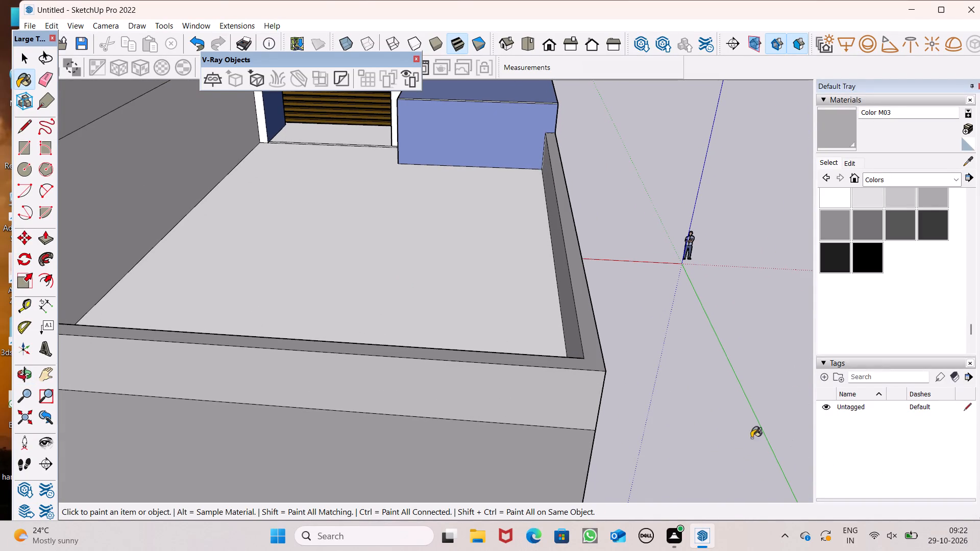
middle_drag(418, 391, 493, 427)
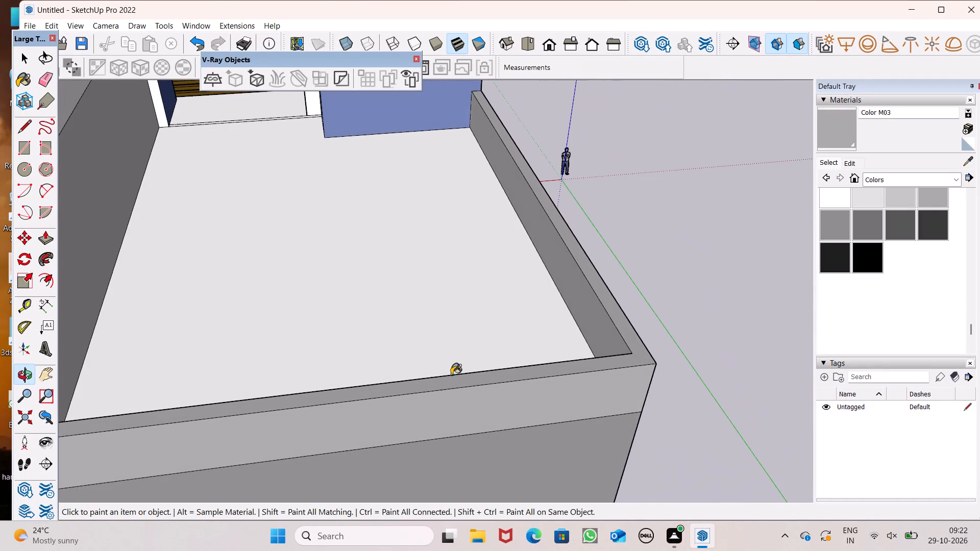
click(580, 302)
middle_drag(590, 313, 144, 398)
scroll(576, 341, up, 1)
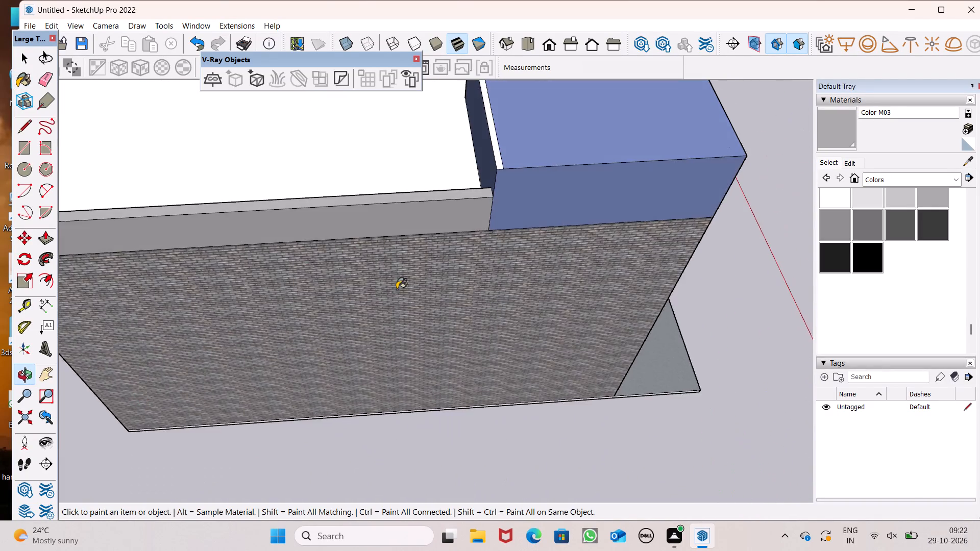
scroll(520, 253, down, 7)
middle_drag(597, 244, 78, 133)
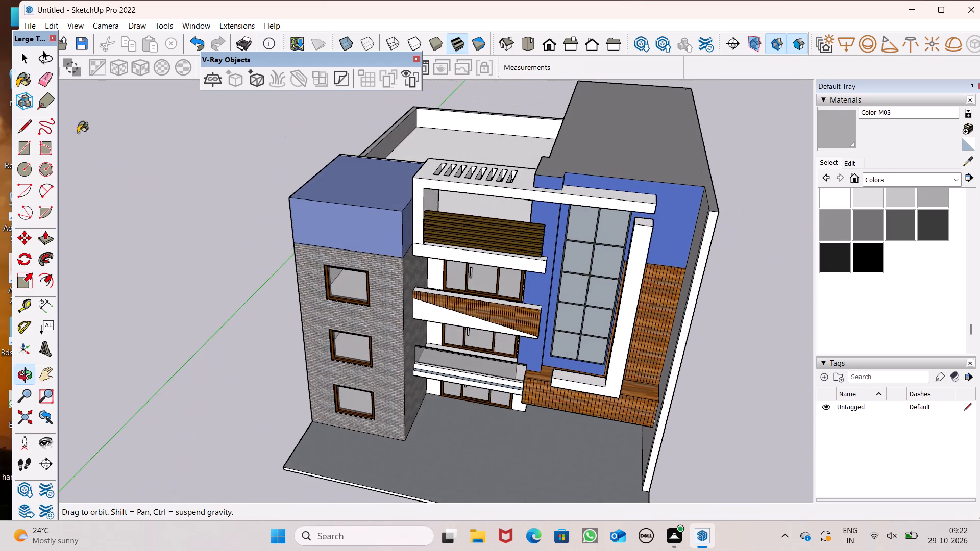
scroll(405, 112, up, 6)
click(455, 118)
scroll(508, 171, down, 5)
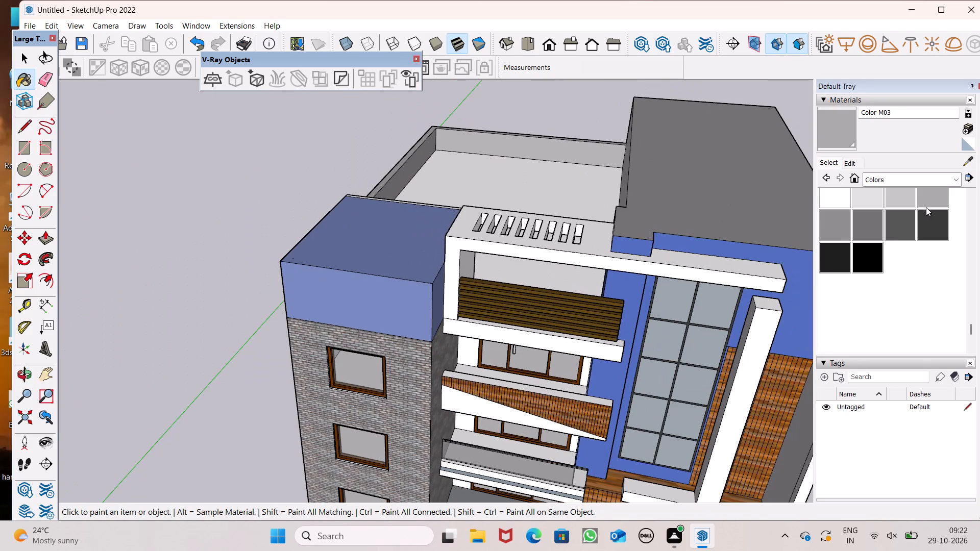
middle_drag(655, 244, 927, 376)
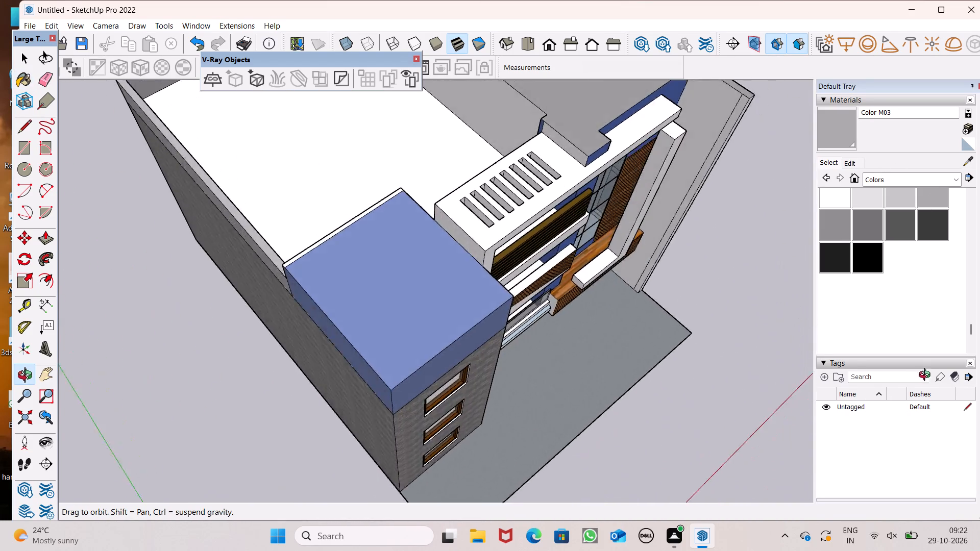
Erase the two stray parallel edges on the roof terrace behind the wooden louvres.
middle_drag(927, 376, 580, 251)
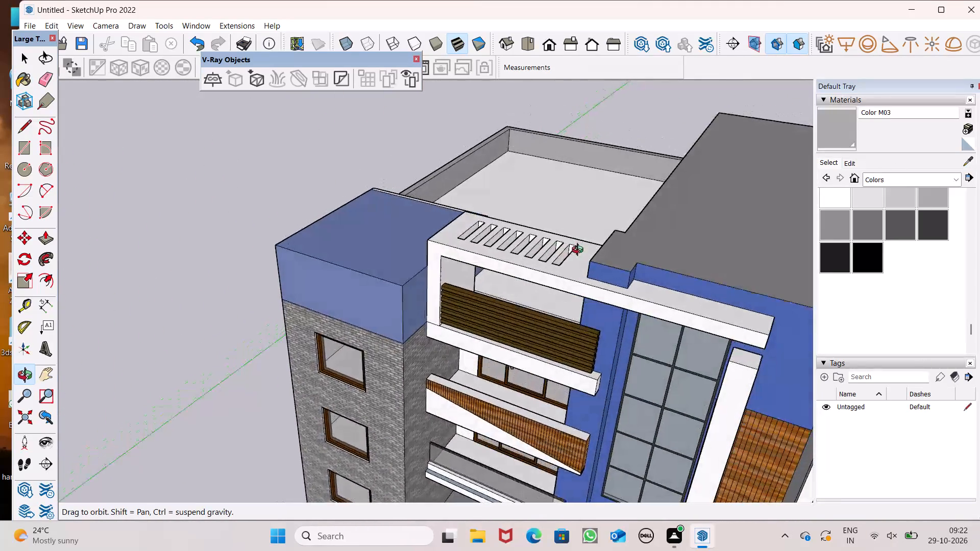
middle_drag(580, 251, 577, 249)
click(50, 74)
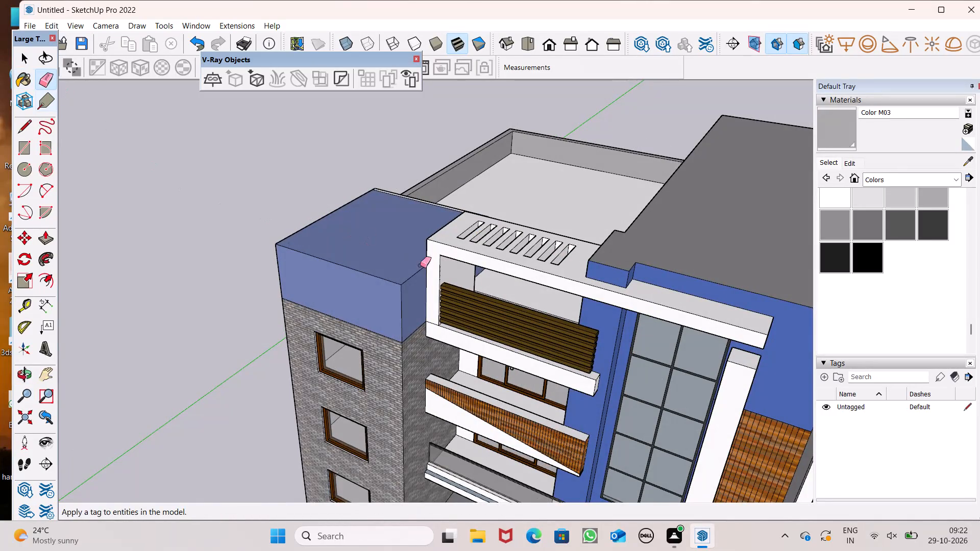
scroll(474, 289, up, 7)
middle_drag(512, 308, 511, 339)
scroll(520, 316, up, 5)
drag(522, 288, 529, 279)
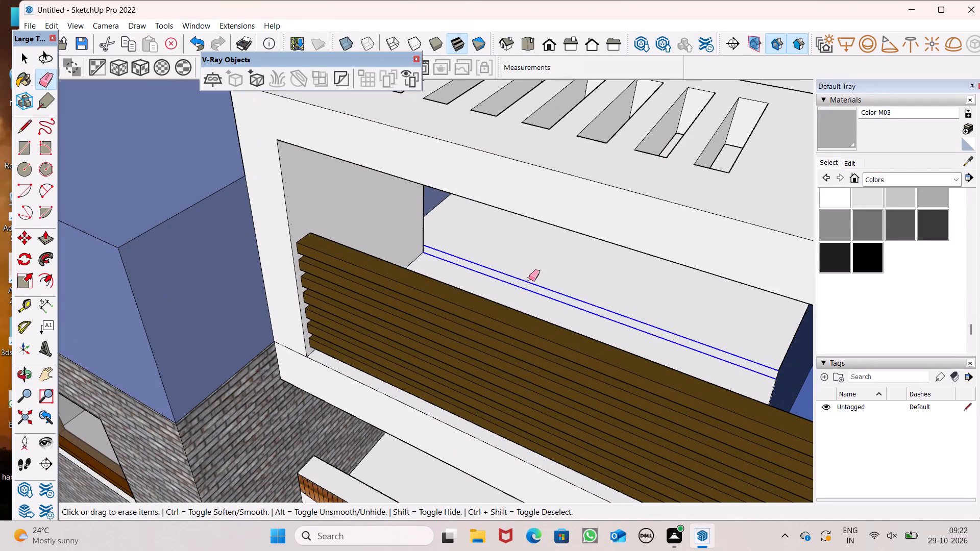
drag(529, 279, 531, 274)
Erase the edges separating the white strips from the blue corner block's roof top and its side face beside the slotted frame.
scroll(550, 279, down, 14)
middle_drag(562, 266, 644, 145)
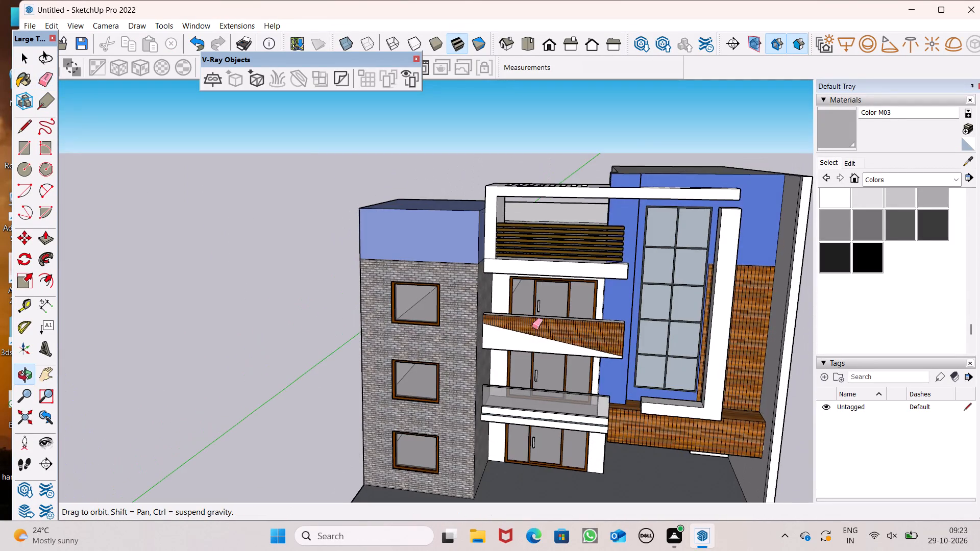
middle_drag(482, 477, 437, 491)
scroll(431, 398, down, 4)
middle_drag(267, 485, 10, 528)
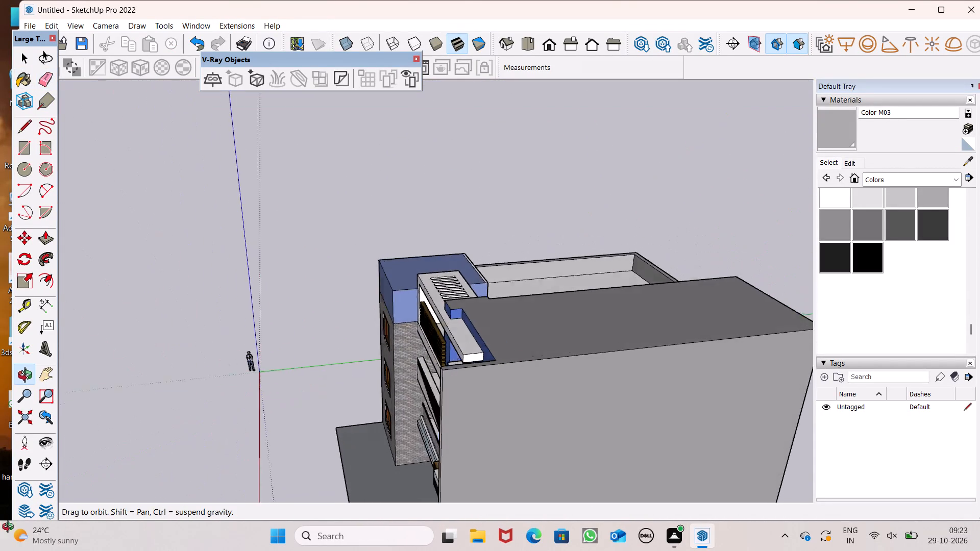
middle_drag(10, 528, 3, 533)
middle_drag(425, 396, 206, 469)
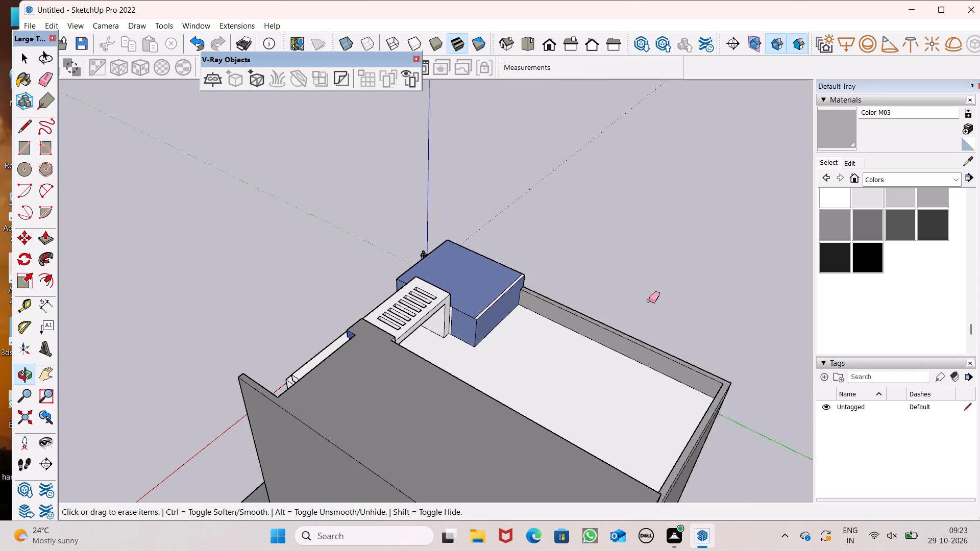
scroll(670, 296, up, 1)
middle_drag(643, 311, 515, 336)
scroll(443, 333, up, 7)
middle_click(443, 333)
scroll(411, 367, up, 6)
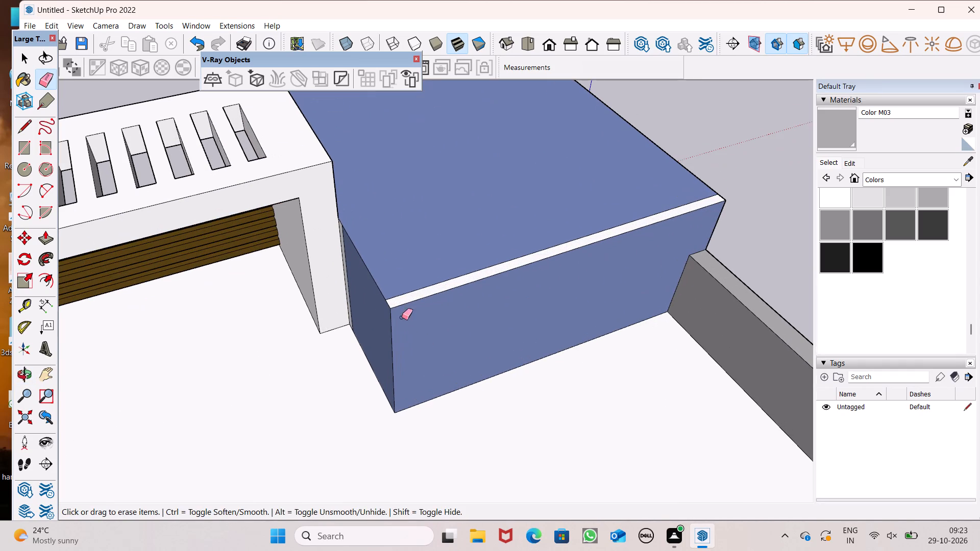
click(406, 294)
scroll(590, 318, down, 5)
scroll(548, 332, up, 1)
middle_drag(548, 332, 658, 290)
scroll(469, 259, up, 5)
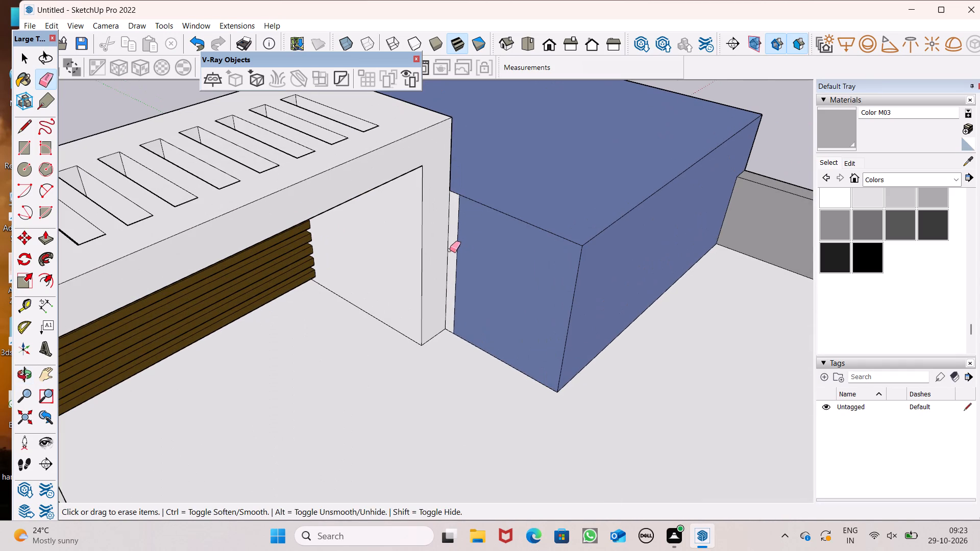
drag(451, 246, 456, 246)
Examine the cleaned-up roof terrace and the whole front facade from above and at eye level.
scroll(518, 328, down, 4)
middle_drag(559, 322, 216, 362)
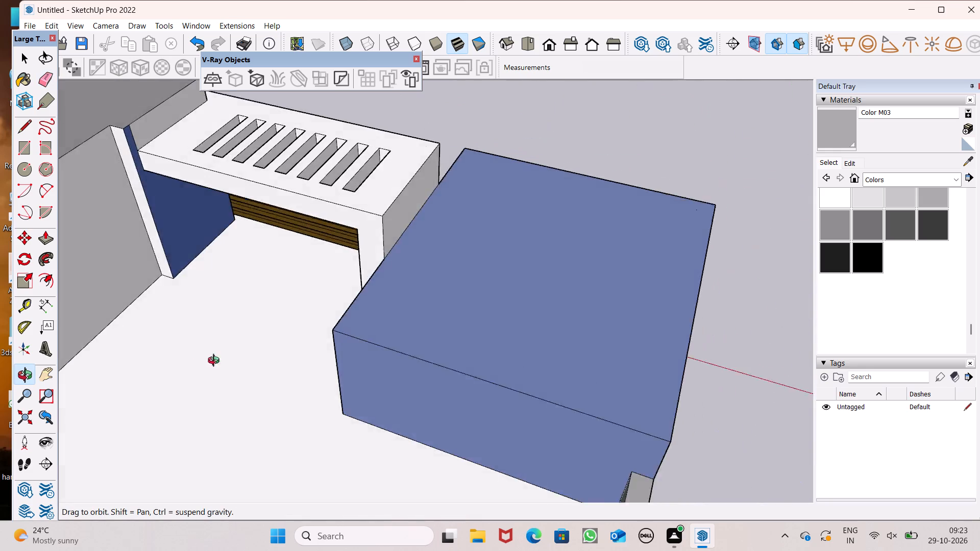
middle_drag(216, 362, 946, 245)
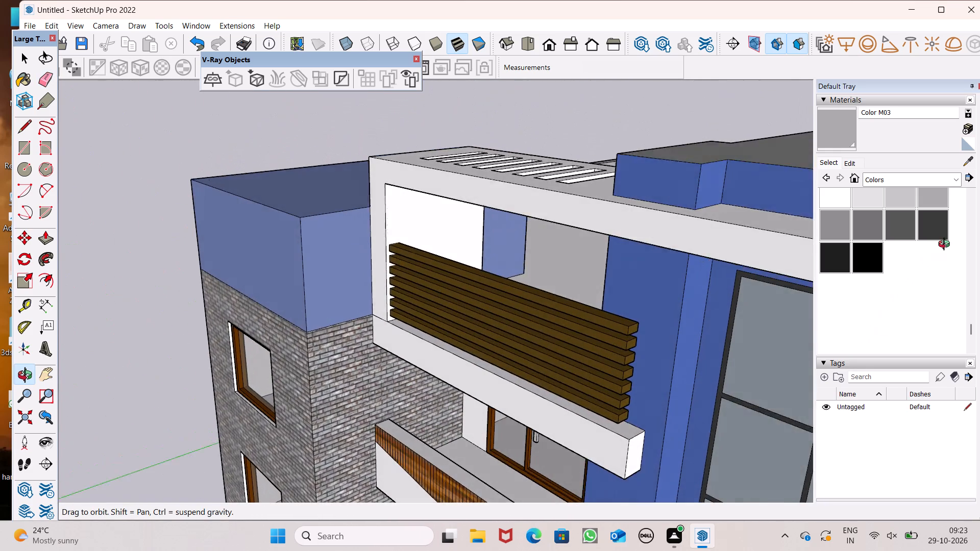
middle_drag(946, 245, 950, 241)
scroll(831, 257, up, 1)
scroll(500, 301, down, 4)
scroll(446, 303, down, 7)
middle_drag(366, 339, 468, 348)
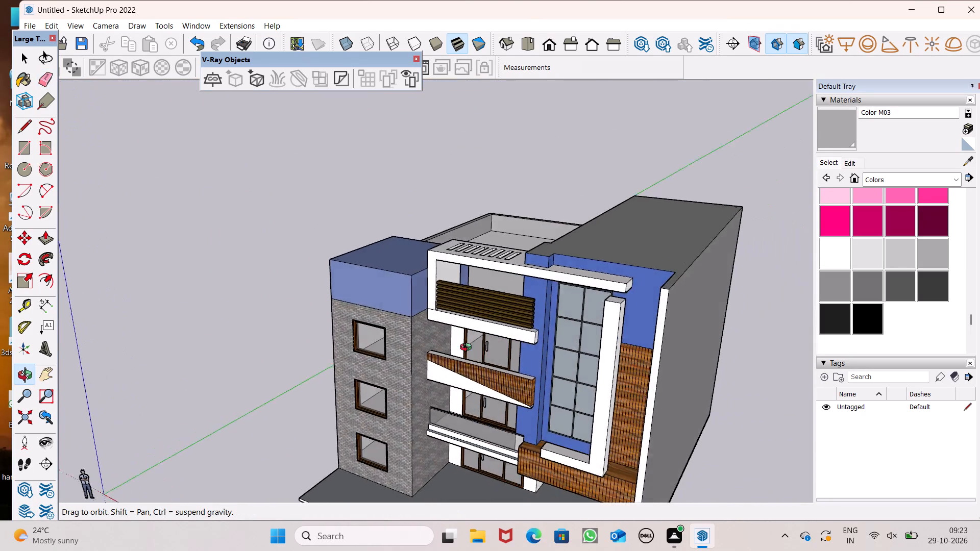
middle_drag(468, 348, 549, 336)
scroll(698, 375, up, 1)
middle_drag(698, 369, 704, 299)
scroll(430, 309, down, 3)
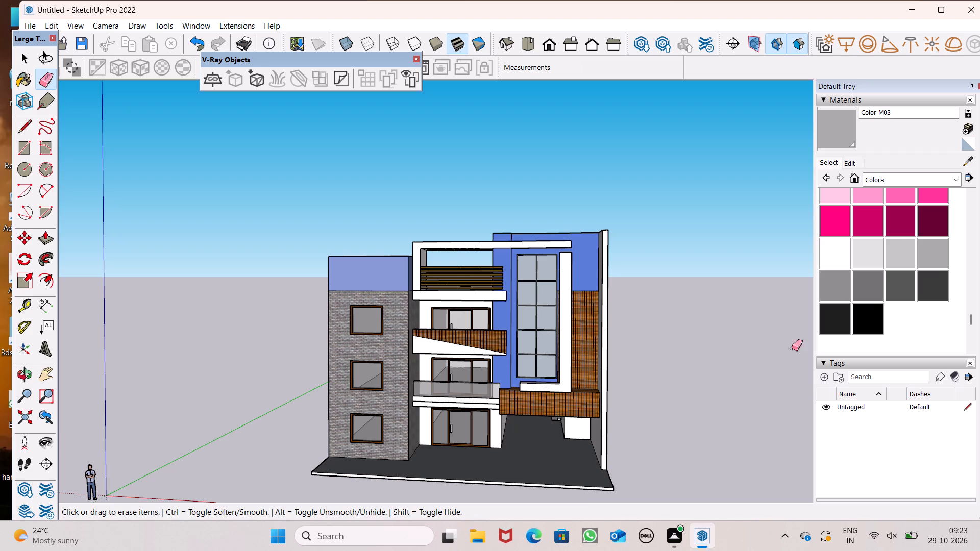
middle_drag(462, 448, 485, 482)
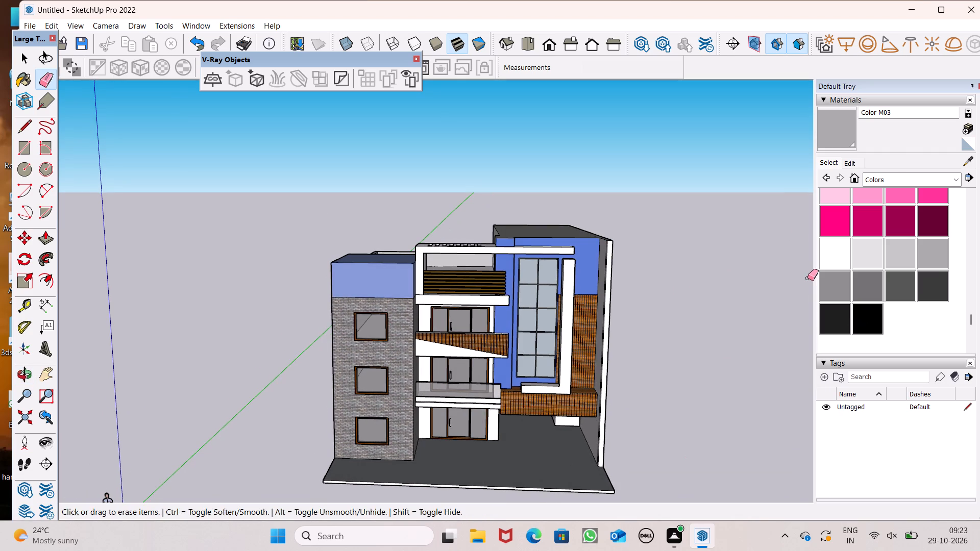
Paint the front face and top of the kerb below the glass balcony railing with Color M05.
click(807, 278)
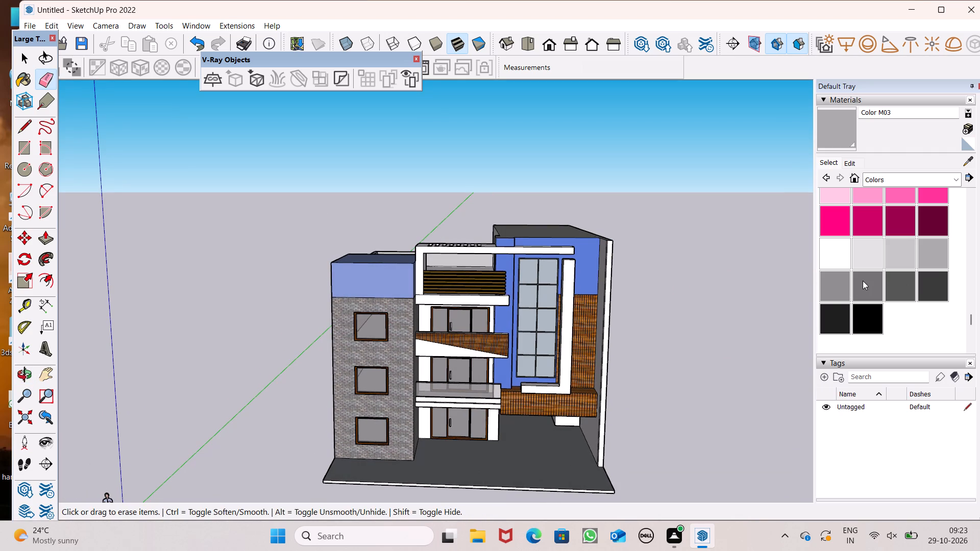
click(863, 281)
scroll(445, 400, up, 7)
scroll(398, 444, up, 5)
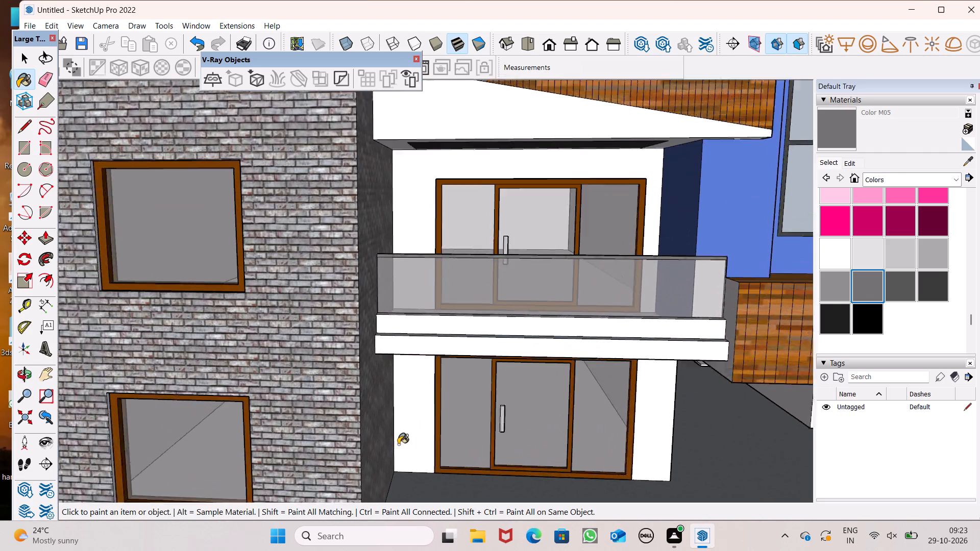
scroll(398, 444, up, 1)
scroll(407, 358, up, 3)
click(376, 281)
middle_drag(395, 319, 403, 410)
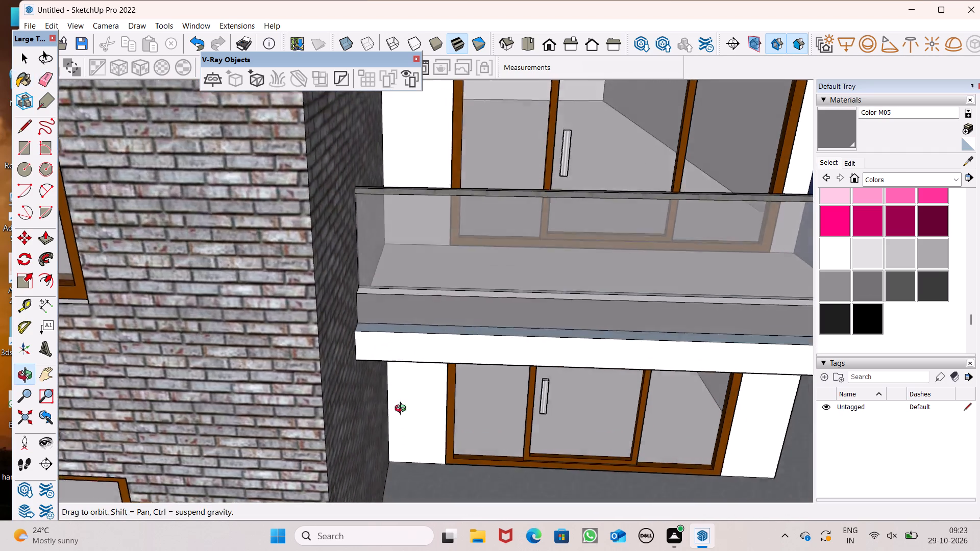
middle_drag(403, 410, 404, 424)
scroll(353, 318, up, 5)
click(375, 307)
click(369, 298)
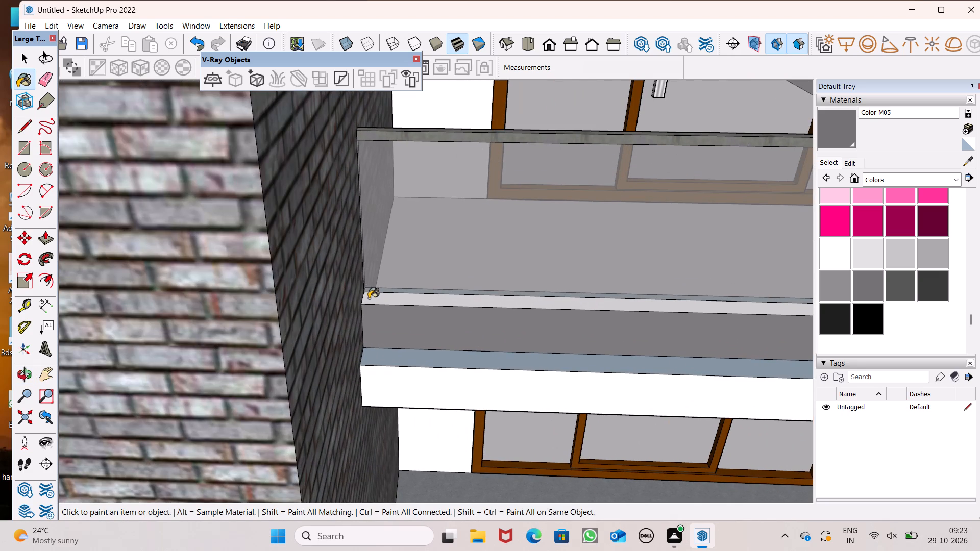
Paint the narrow top ledge of the glass-railed balcony's lower slab with Color M00.
scroll(324, 314, down, 13)
middle_drag(456, 381, 361, 432)
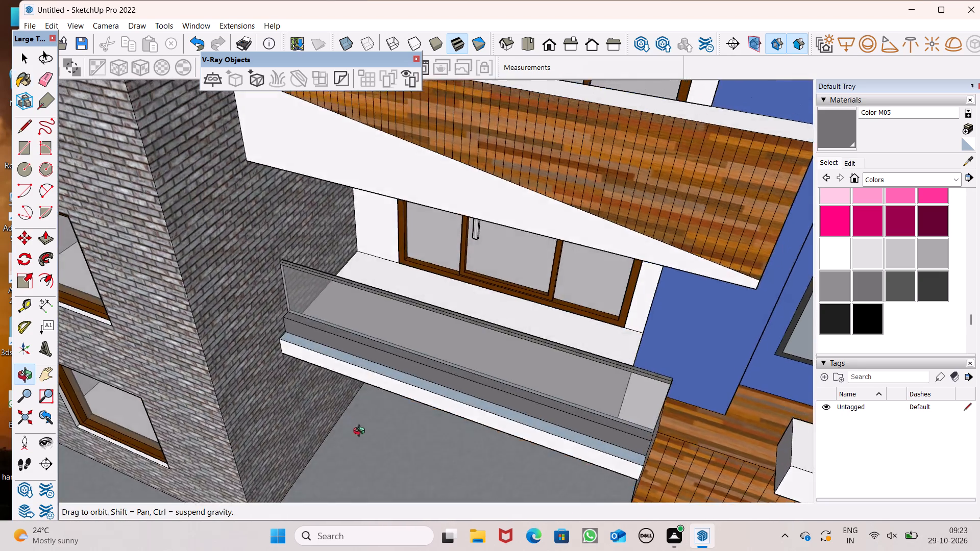
middle_drag(361, 432, 597, 296)
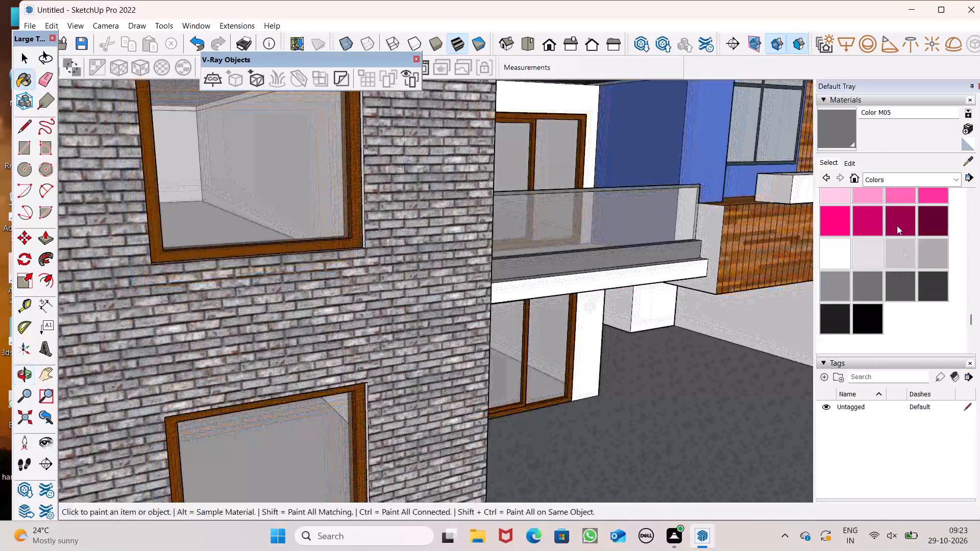
middle_drag(577, 349, 467, 370)
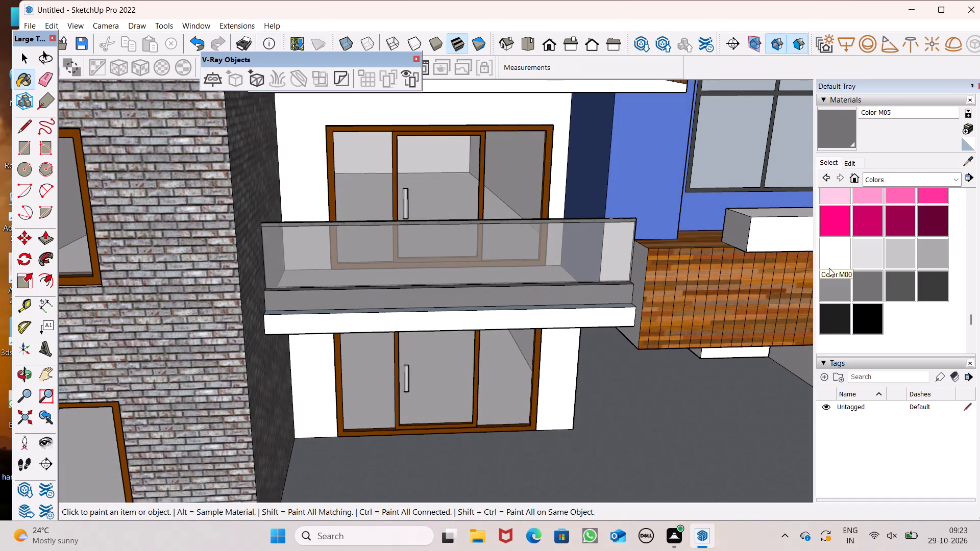
click(829, 268)
scroll(483, 308, up, 5)
middle_drag(574, 310, 589, 352)
scroll(595, 346, up, 2)
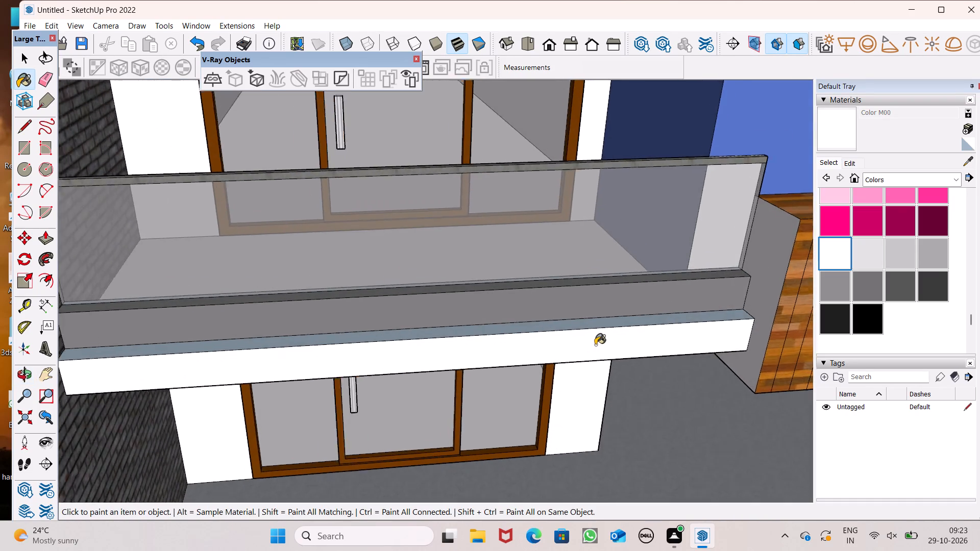
scroll(595, 345, up, 4)
click(619, 303)
Paint the balcony-side end face of the projecting wood-clad box with Wood Floor Dark from the Wood collection.
scroll(191, 404, down, 8)
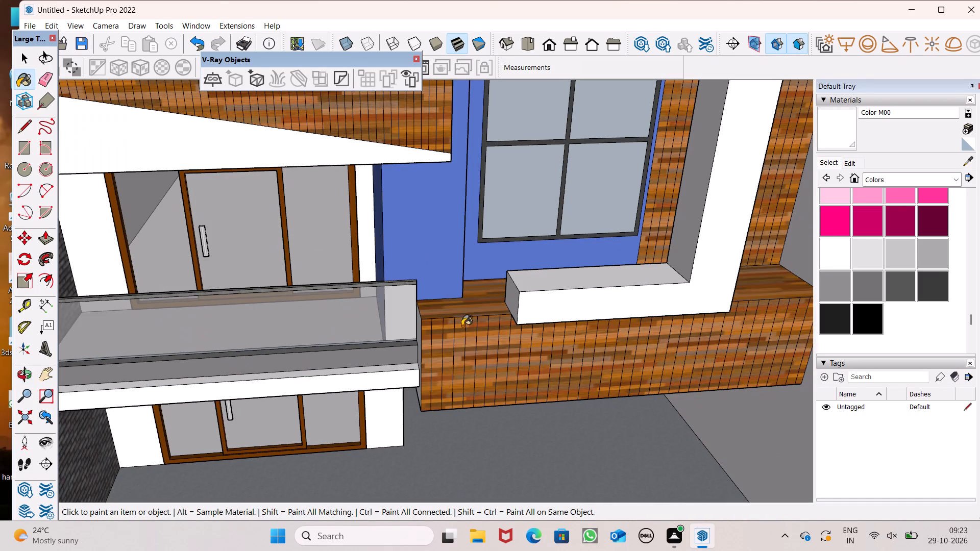
click(872, 173)
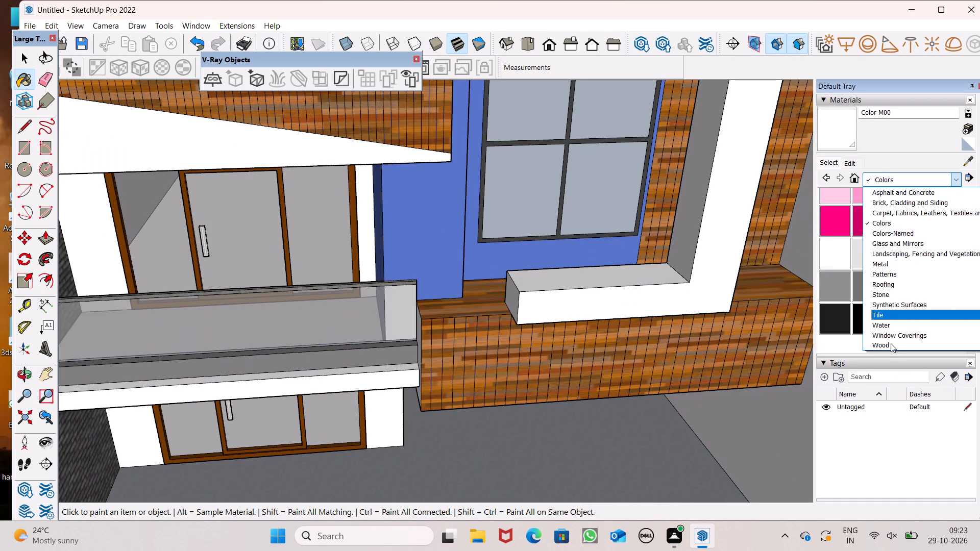
click(890, 340)
click(898, 173)
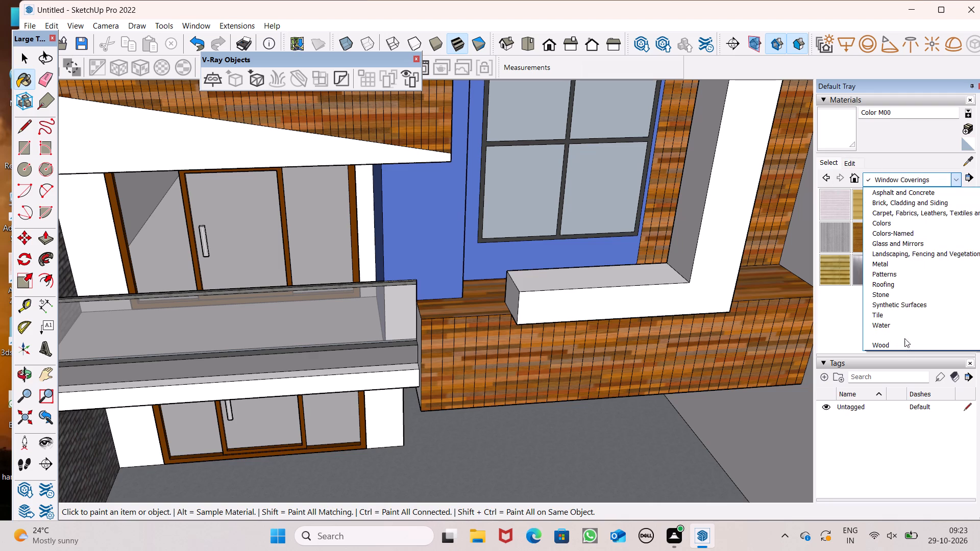
click(904, 350)
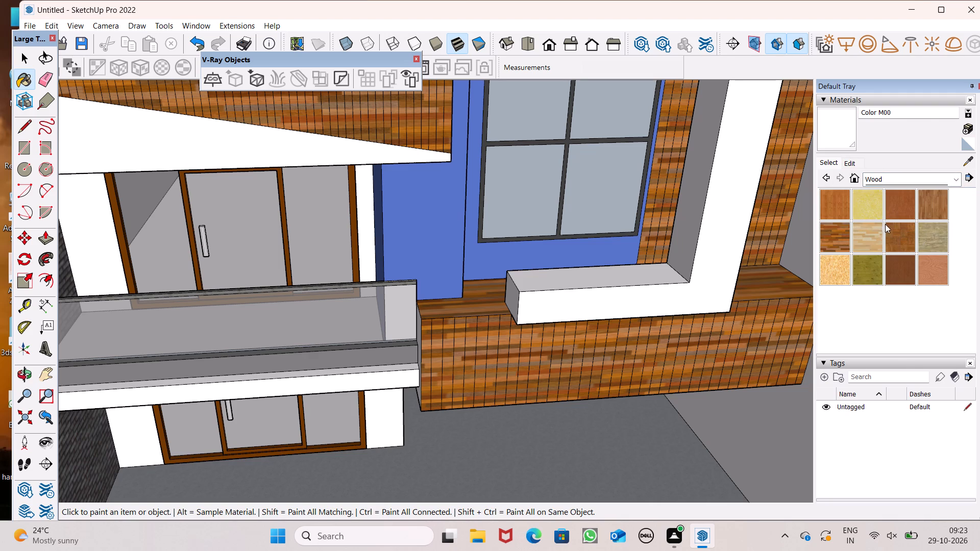
click(846, 246)
middle_drag(601, 371, 731, 364)
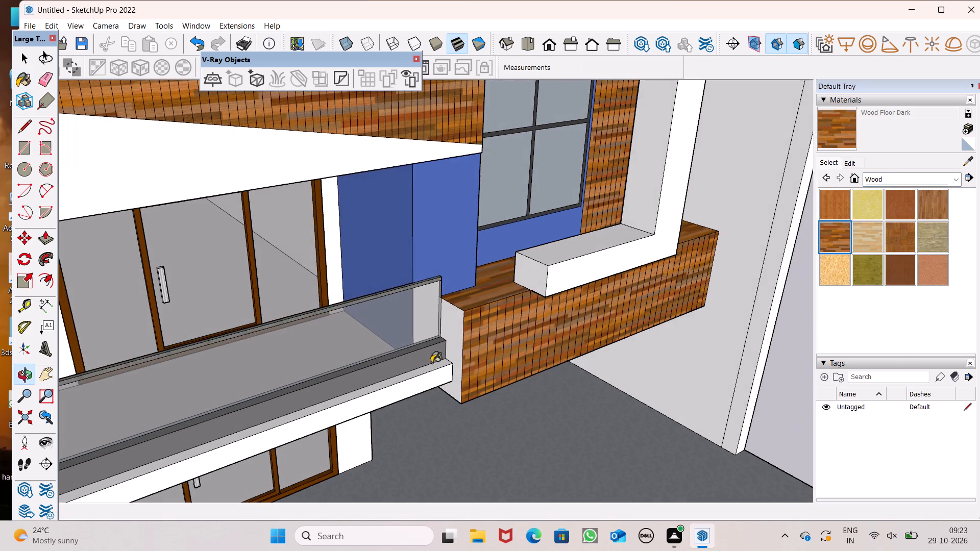
scroll(394, 347, up, 4)
click(478, 345)
Examine the whole building from the front, the brick-wall side and above, including the extended front floor.
scroll(465, 331, down, 12)
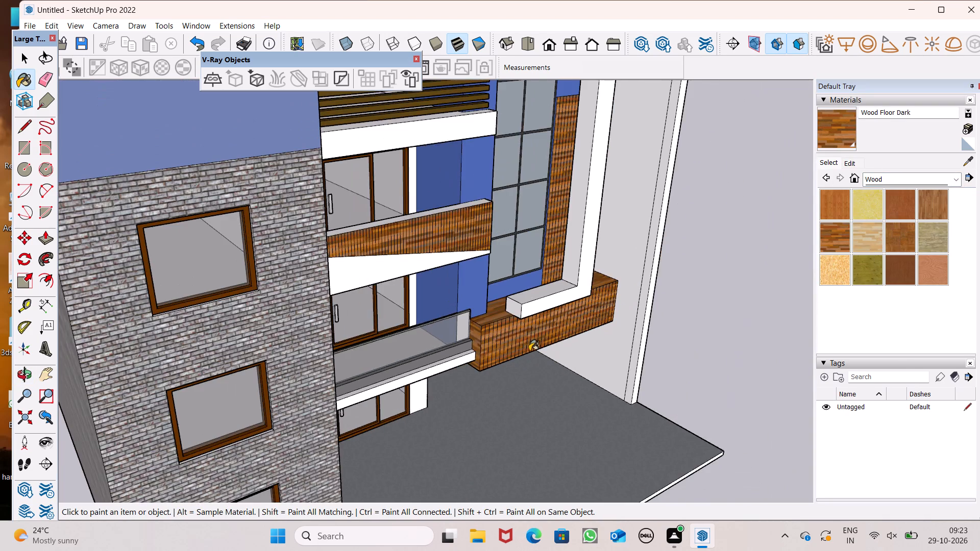
middle_drag(529, 351, 330, 333)
scroll(486, 313, down, 3)
middle_drag(514, 367, 497, 259)
scroll(547, 307, down, 2)
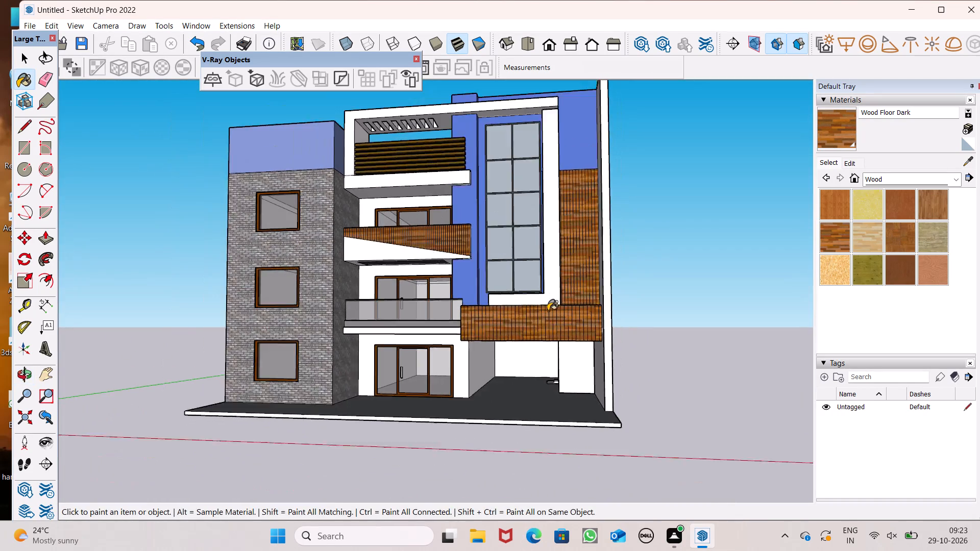
scroll(548, 311, down, 1)
middle_drag(536, 363, 637, 341)
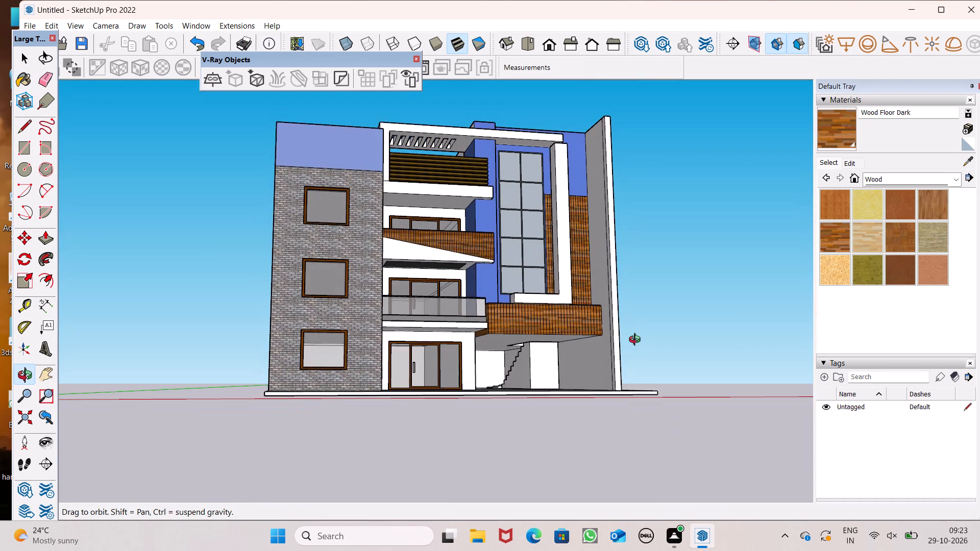
middle_drag(637, 341, 804, 394)
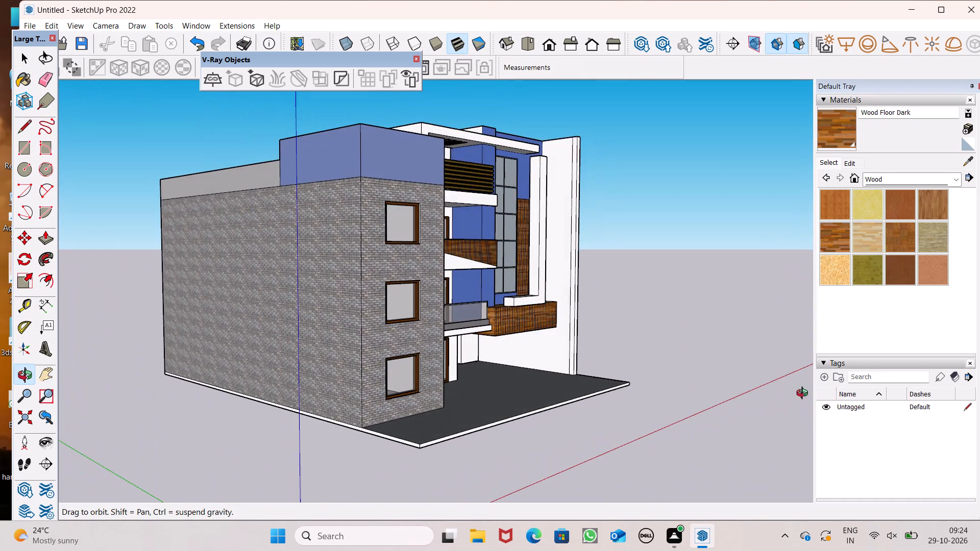
middle_drag(804, 394, 532, 416)
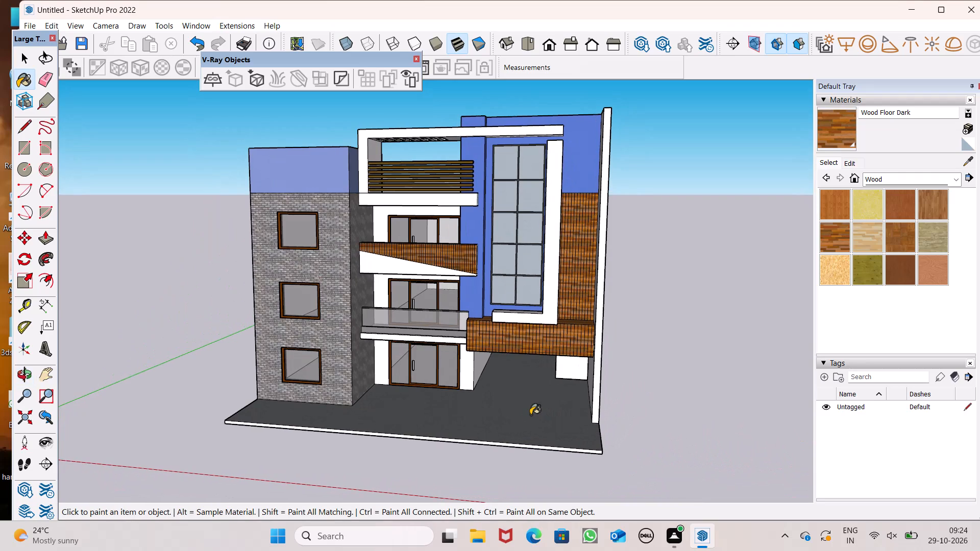
scroll(530, 414, down, 3)
middle_drag(524, 469, 545, 502)
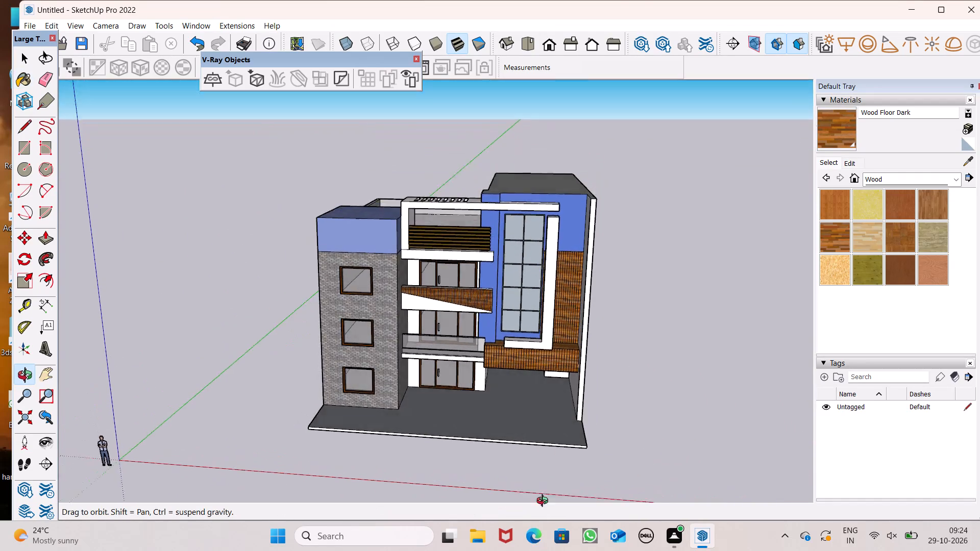
middle_drag(545, 502, 559, 537)
scroll(472, 480, up, 6)
scroll(554, 422, down, 2)
scroll(617, 422, up, 3)
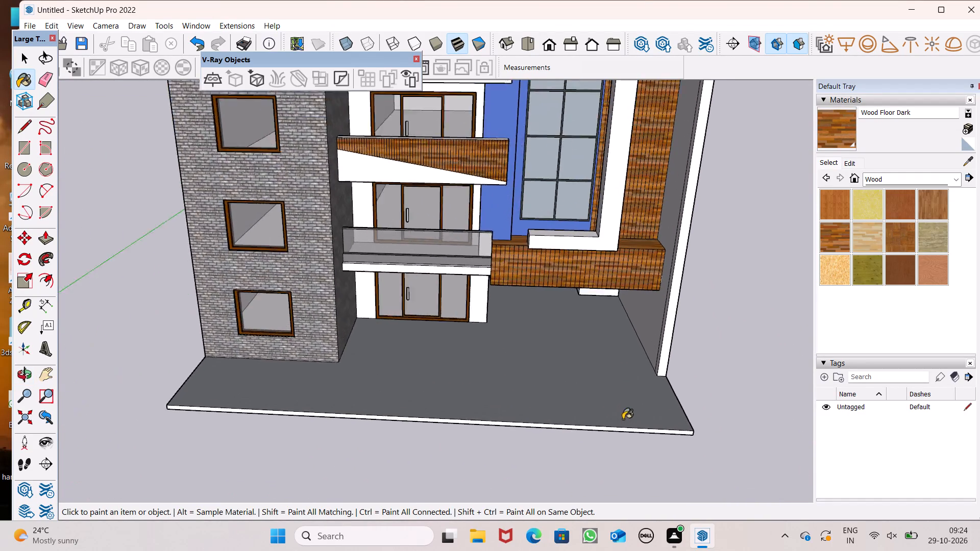
scroll(623, 419, up, 3)
scroll(651, 406, down, 4)
middle_drag(647, 418, 647, 475)
scroll(251, 359, down, 3)
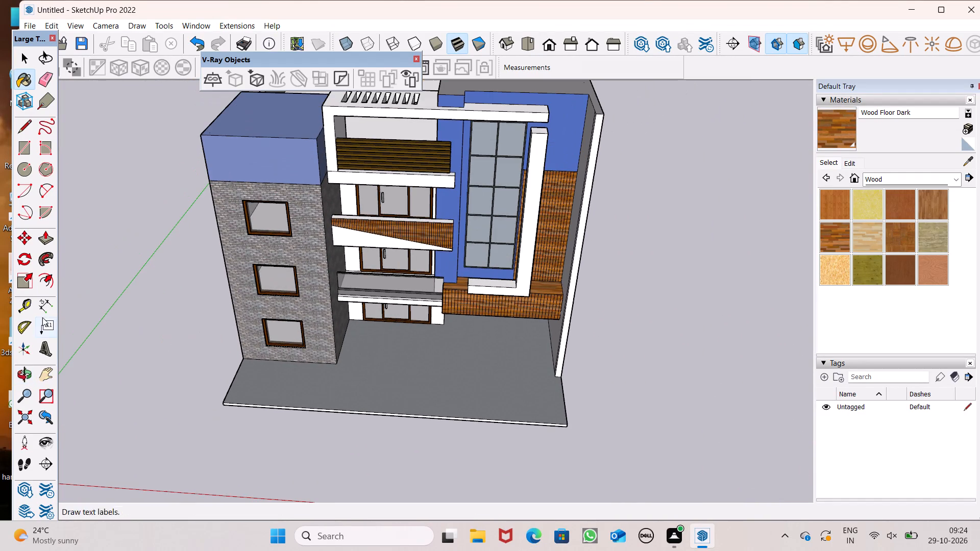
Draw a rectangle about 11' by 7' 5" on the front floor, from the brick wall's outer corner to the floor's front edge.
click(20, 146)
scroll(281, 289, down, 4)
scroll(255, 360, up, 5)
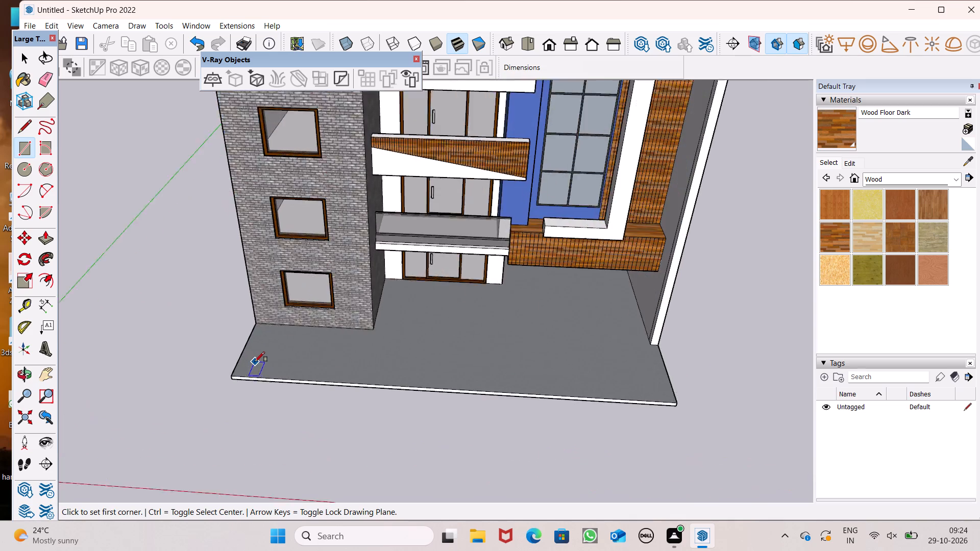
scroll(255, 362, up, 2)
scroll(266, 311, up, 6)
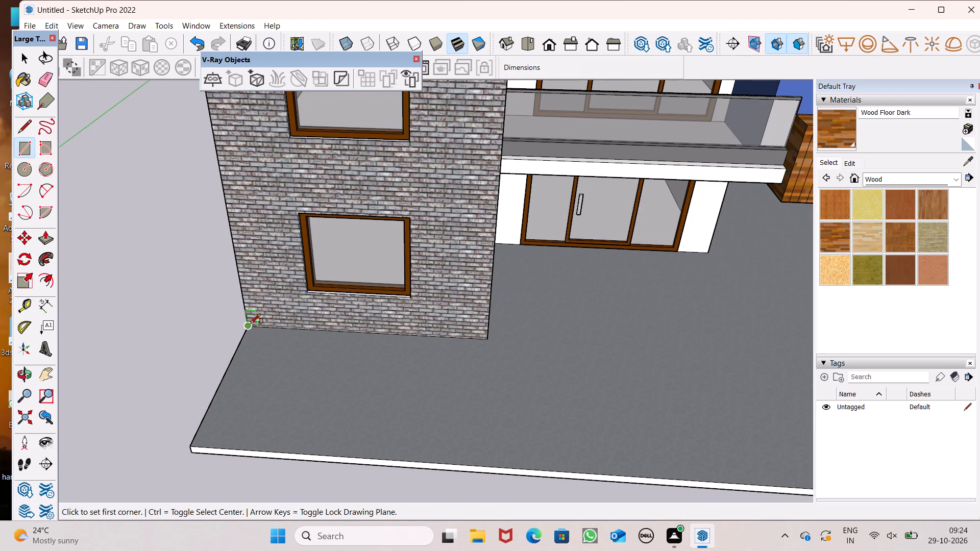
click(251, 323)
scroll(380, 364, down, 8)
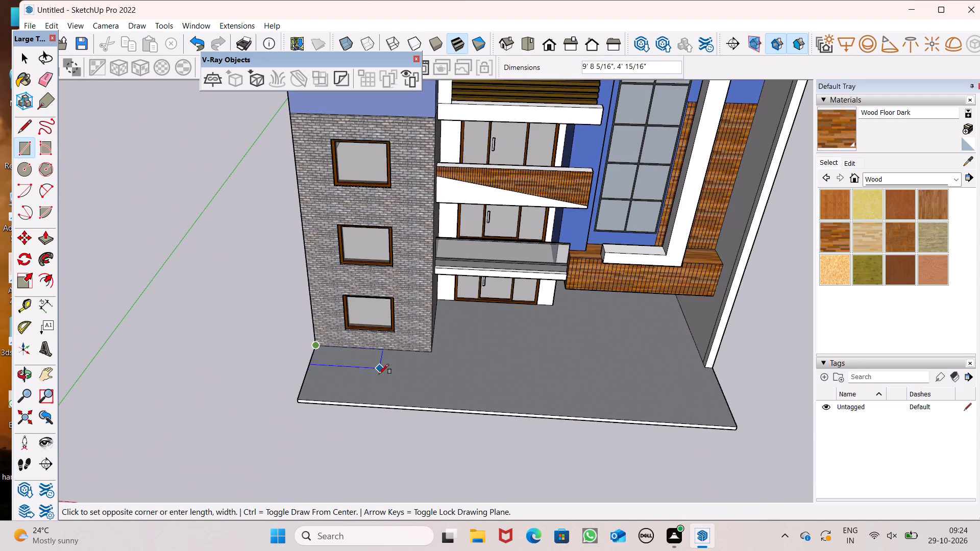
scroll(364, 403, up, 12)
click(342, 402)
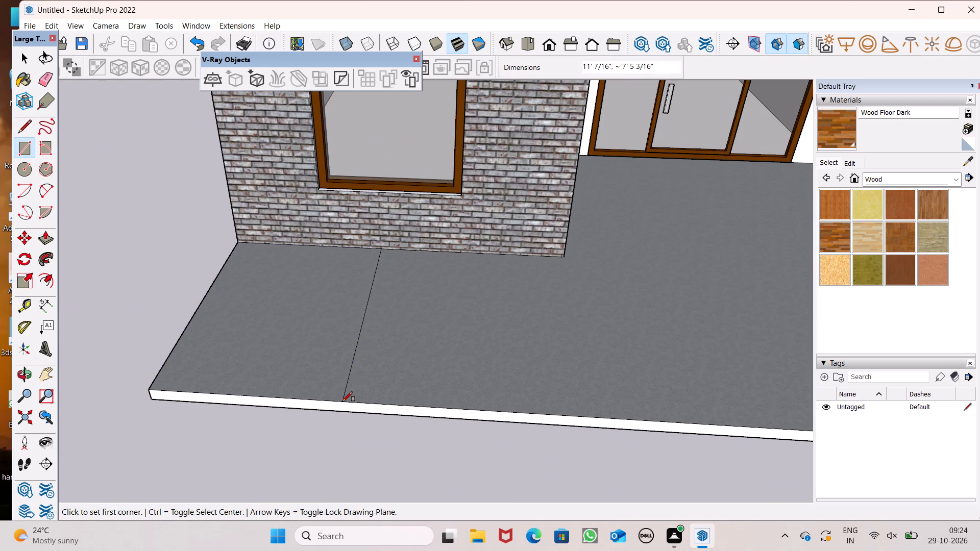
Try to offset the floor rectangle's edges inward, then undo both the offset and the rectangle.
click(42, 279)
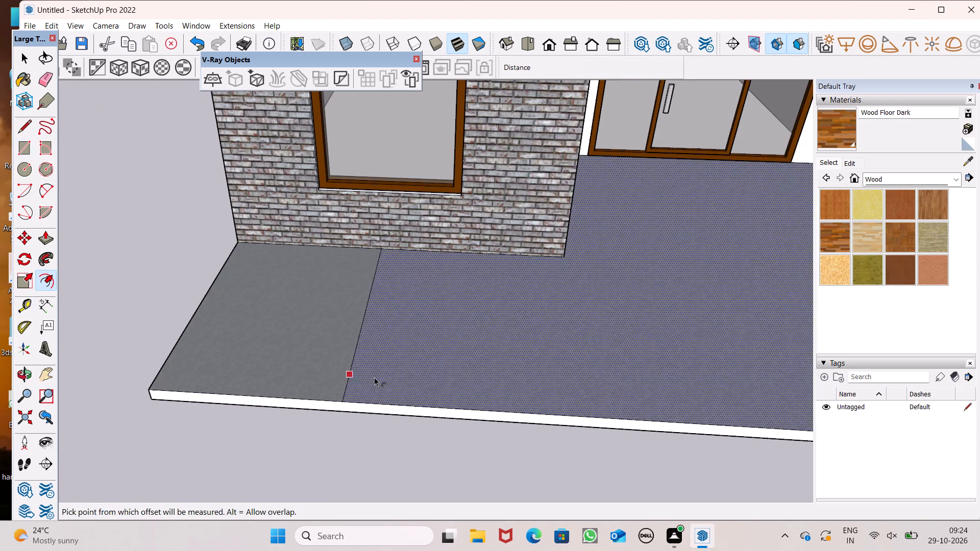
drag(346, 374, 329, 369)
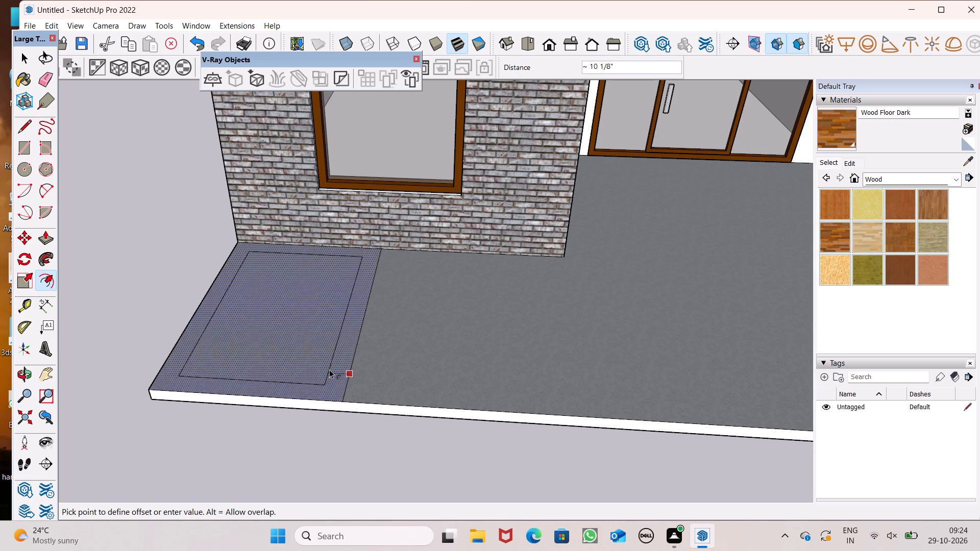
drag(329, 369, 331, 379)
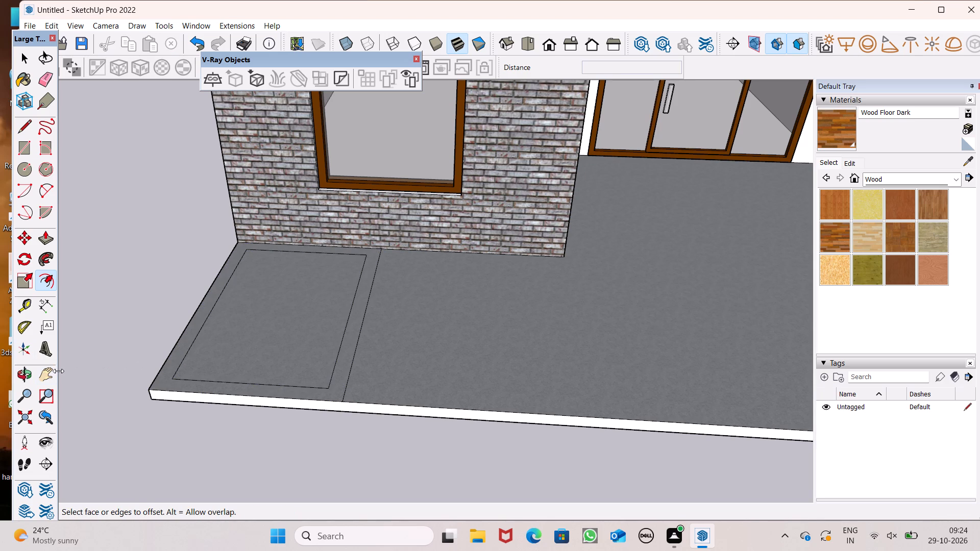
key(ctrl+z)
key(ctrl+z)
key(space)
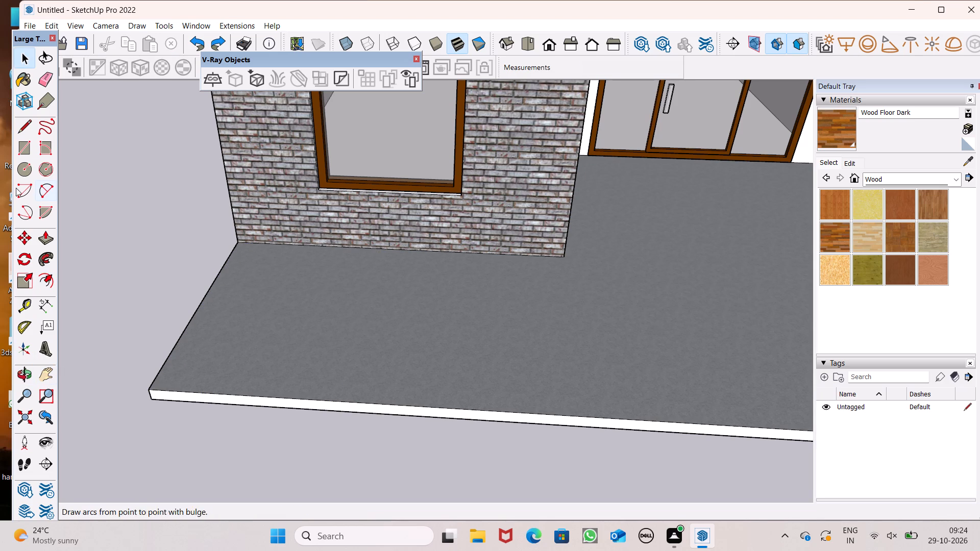
Draw a rectangle about 6' 8" by 10' 9" on the front floor against the brick wall, slightly inside the floor's side and front edges.
click(35, 146)
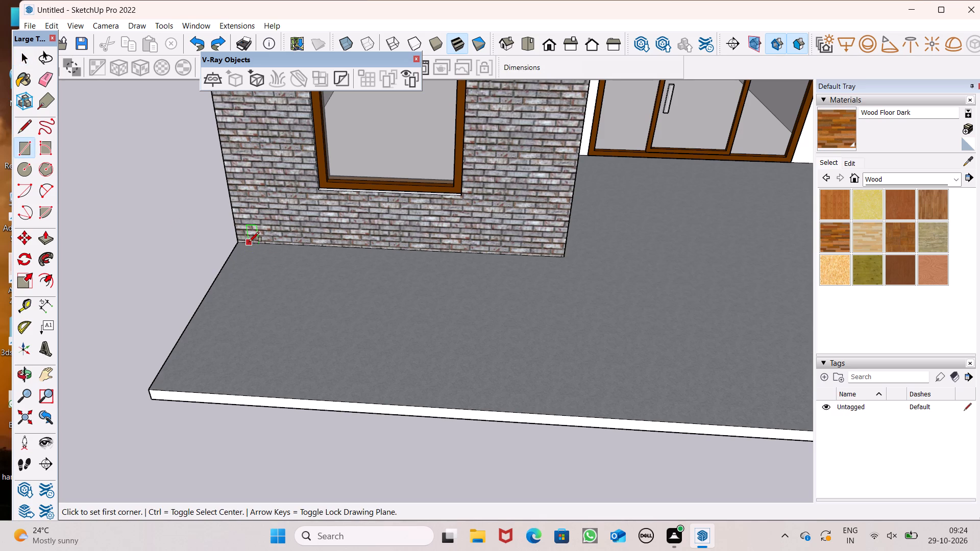
click(249, 242)
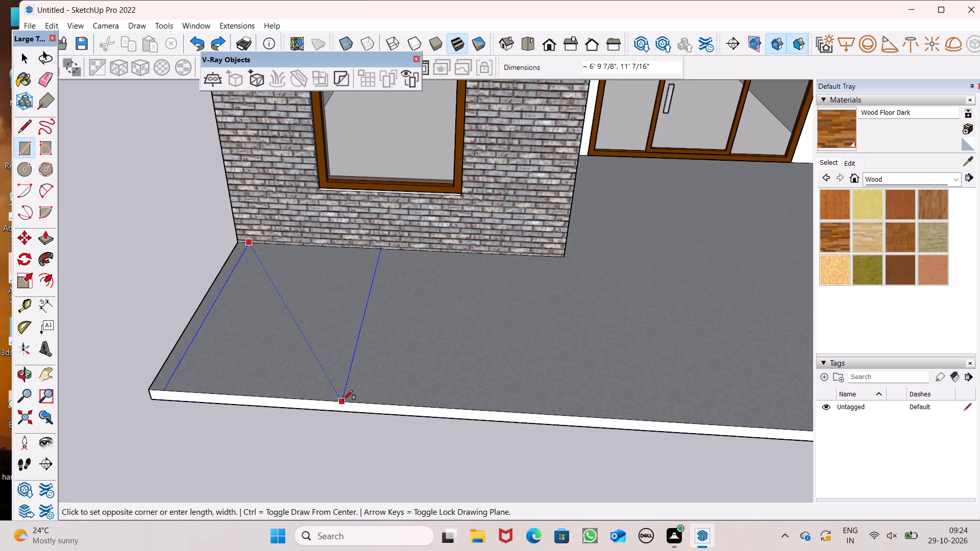
click(339, 394)
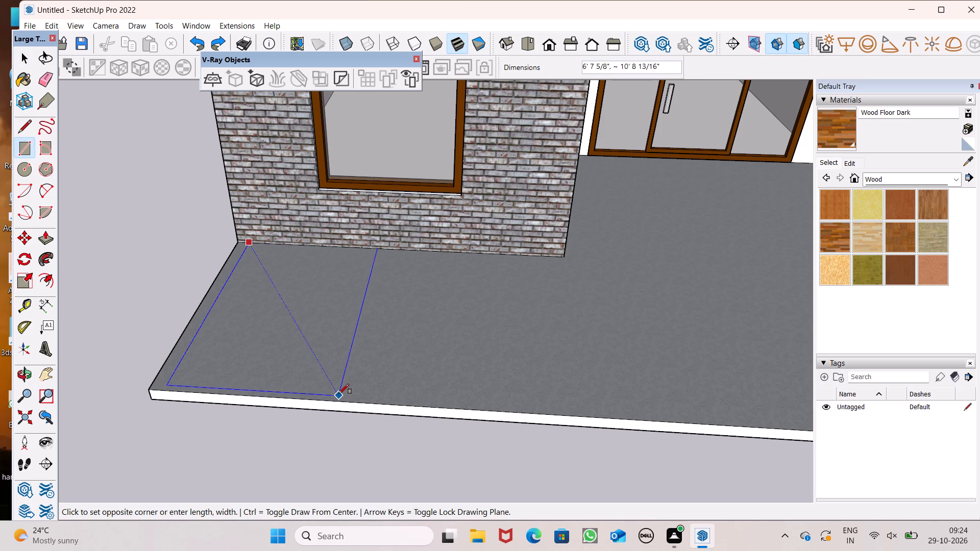
key(space)
Offset the rectangle's edges inward by about 4" to form a narrow border.
click(42, 277)
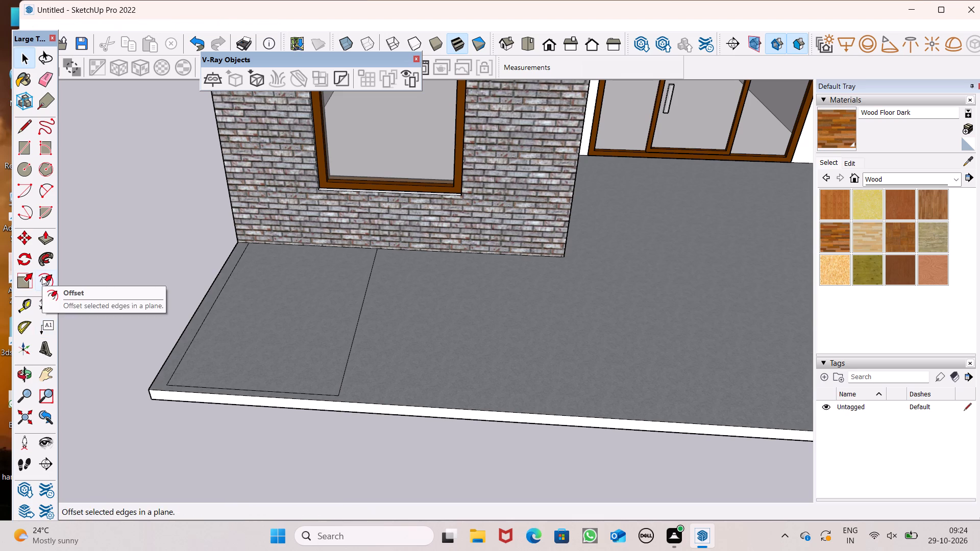
drag(188, 366, 218, 361)
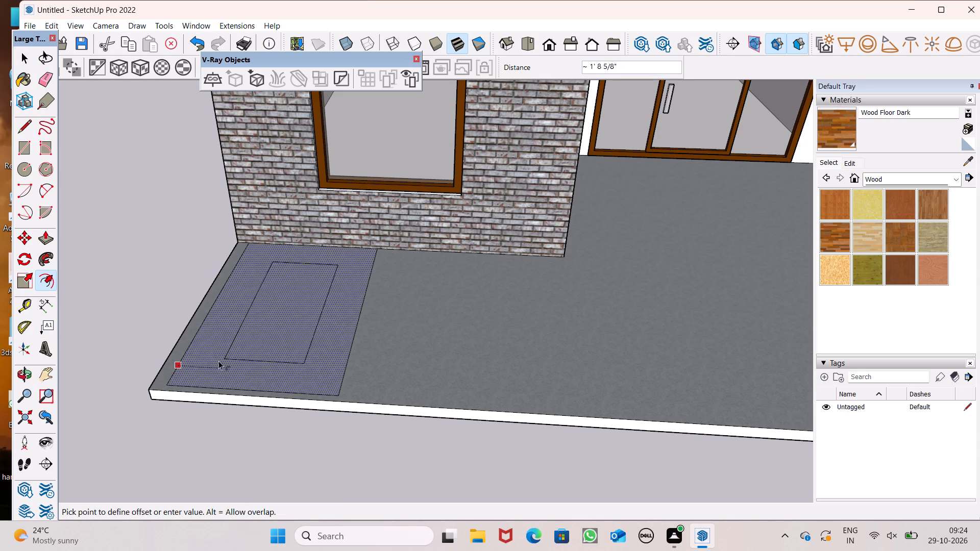
drag(218, 361, 182, 372)
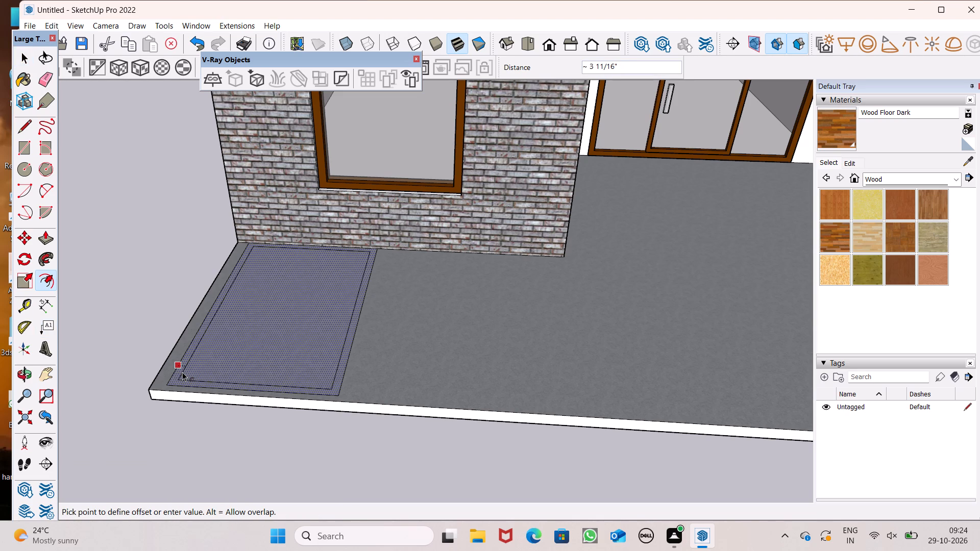
drag(182, 372, 183, 371)
key(space)
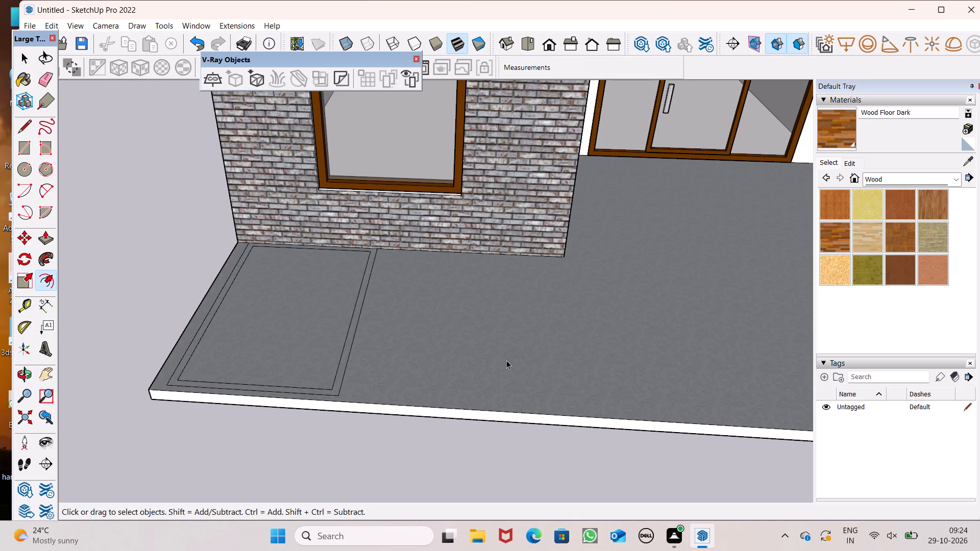
Paint the narrow border with Asphalt Stamped Brick from the Landscaping, Fencing and Vegetation collection.
click(873, 182)
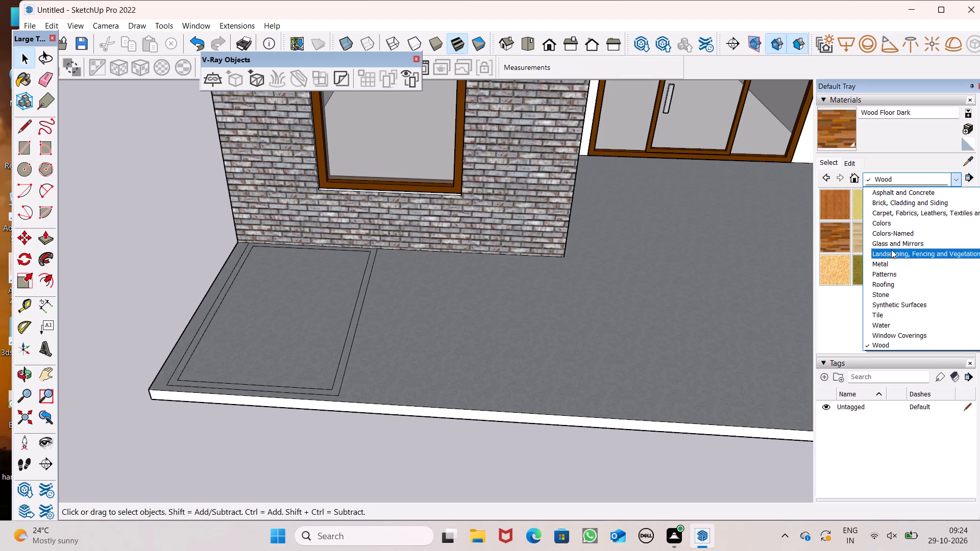
click(909, 256)
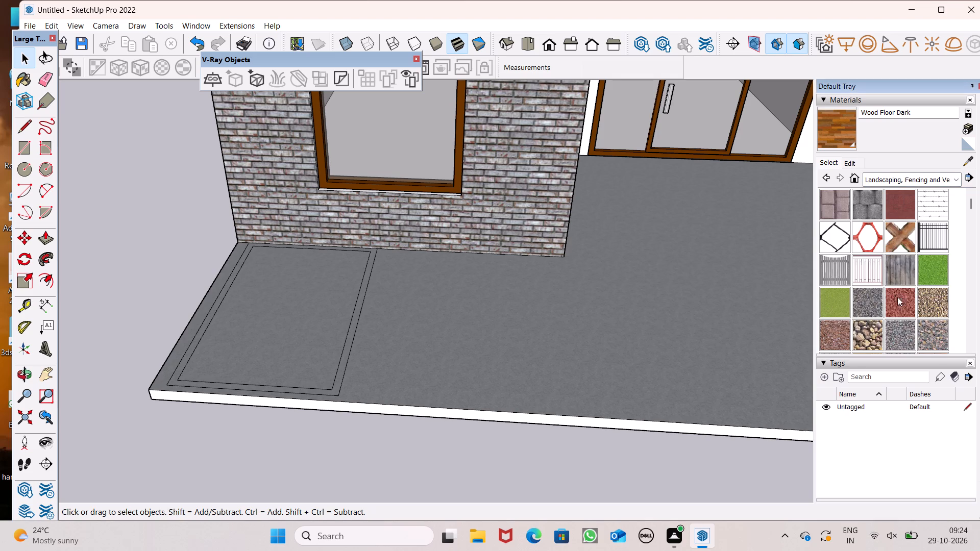
click(847, 200)
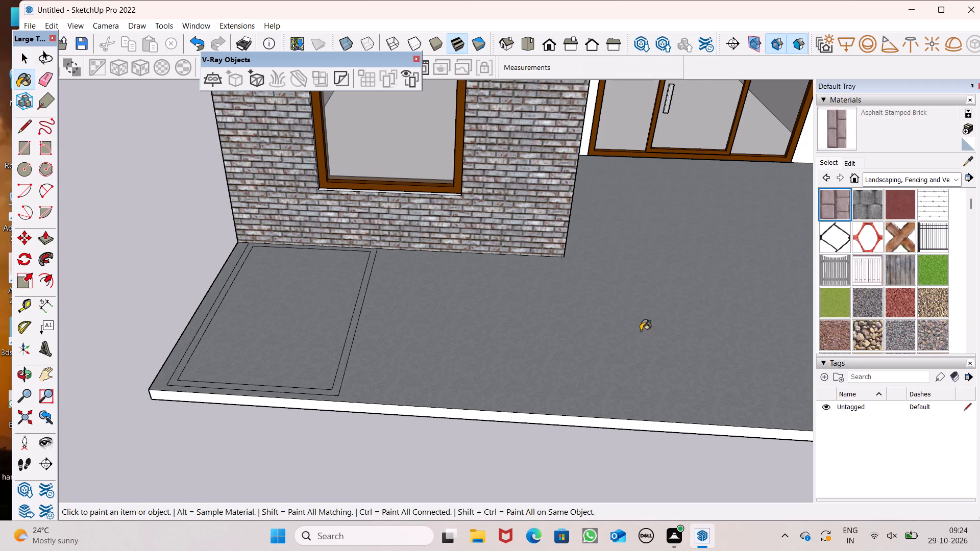
scroll(82, 462, up, 5)
scroll(223, 382, up, 7)
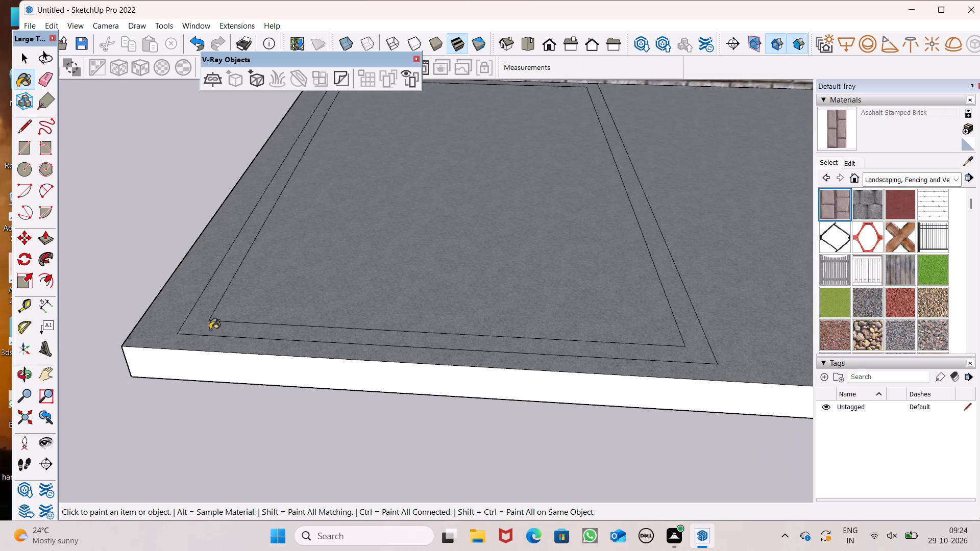
click(200, 325)
scroll(257, 427, down, 10)
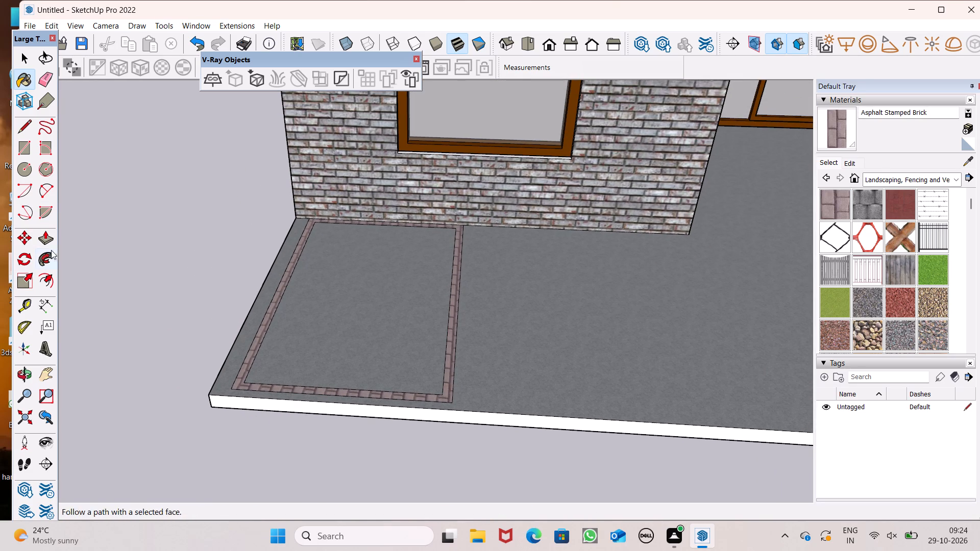
Push/Pull the brick border upward by about 9 7/8" to make a planter kerb.
click(45, 234)
scroll(228, 369, up, 2)
ctrl+drag(249, 387, 249, 363)
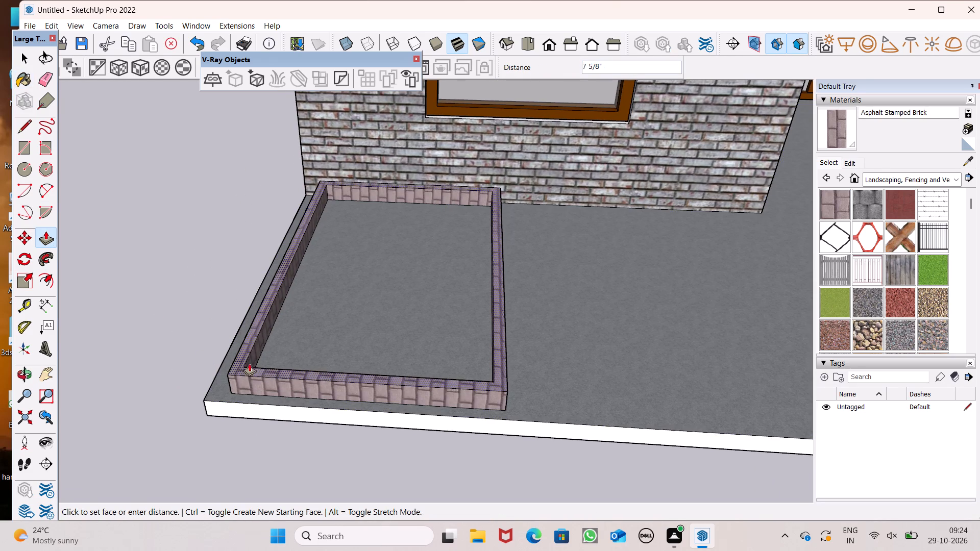
ctrl+drag(249, 363, 249, 361)
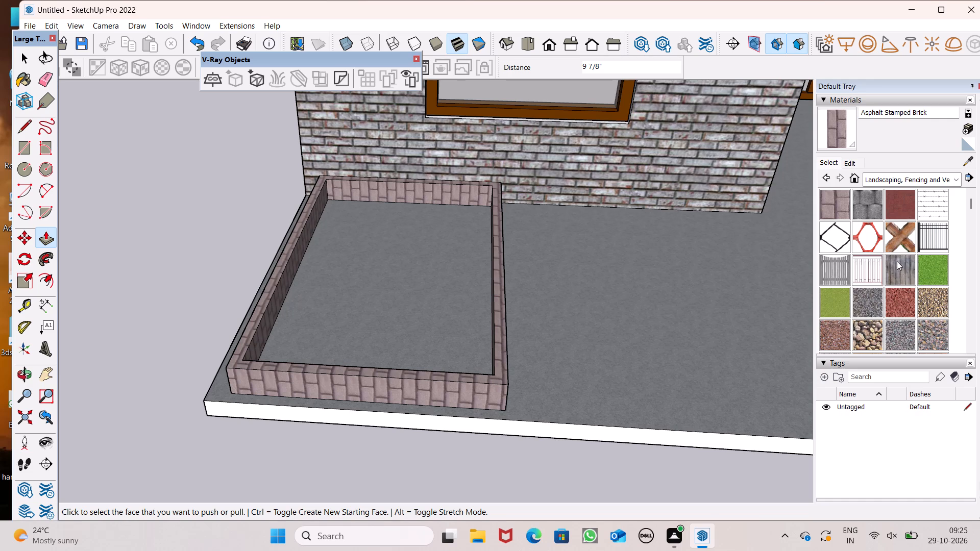
Paint the floor inside the planter kerb with Grass Light Green.
click(842, 306)
click(408, 277)
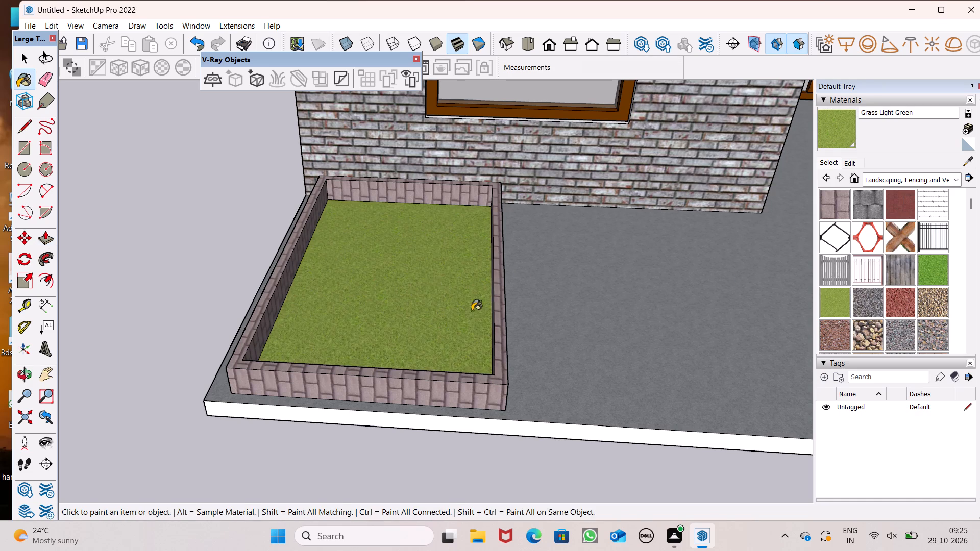
Draw a stepped three-segment line on the front floor beside the planter, starting at the floor's front edge.
middle_drag(462, 321, 437, 241)
scroll(643, 244, down, 5)
middle_drag(382, 289, 380, 289)
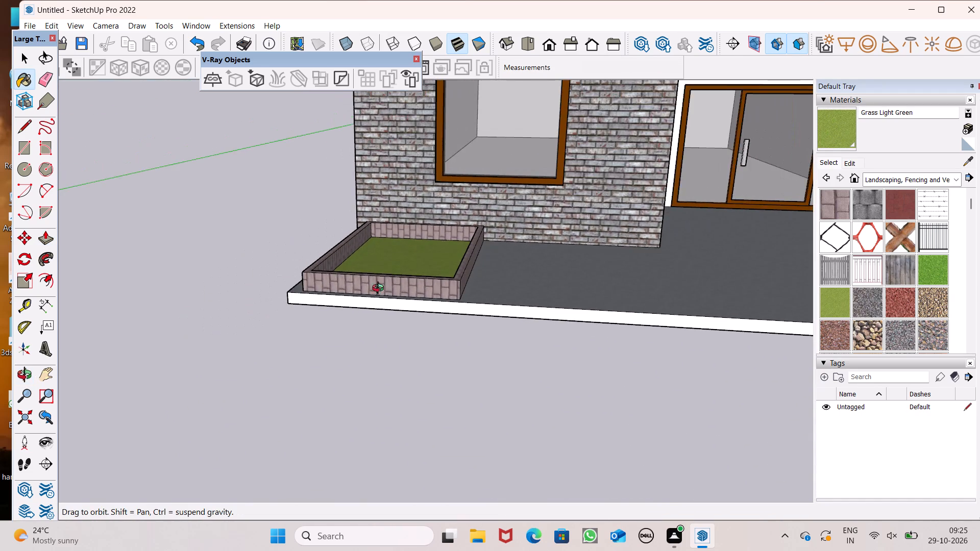
middle_drag(380, 289, 502, 241)
scroll(468, 311, down, 4)
middle_drag(459, 305, 394, 331)
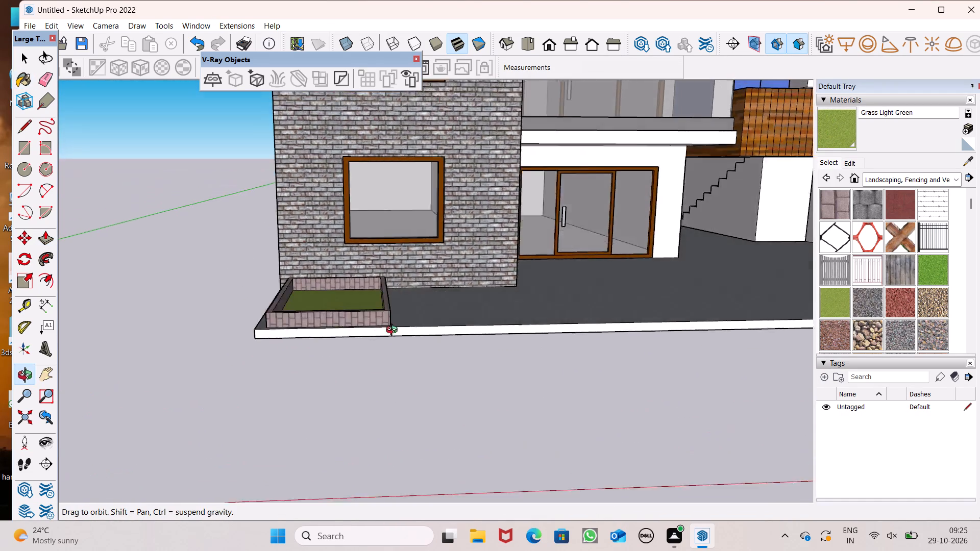
middle_drag(394, 331, 378, 361)
scroll(379, 362, up, 4)
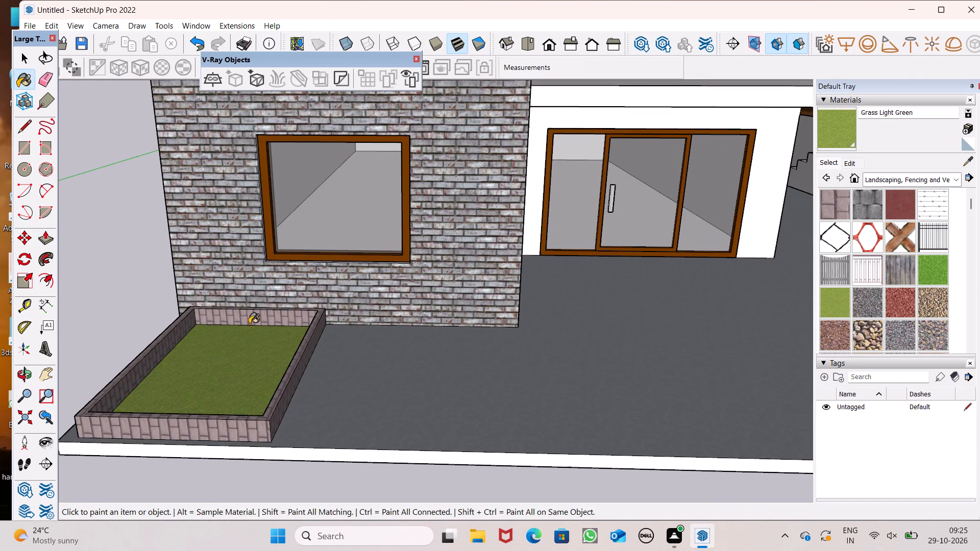
click(23, 128)
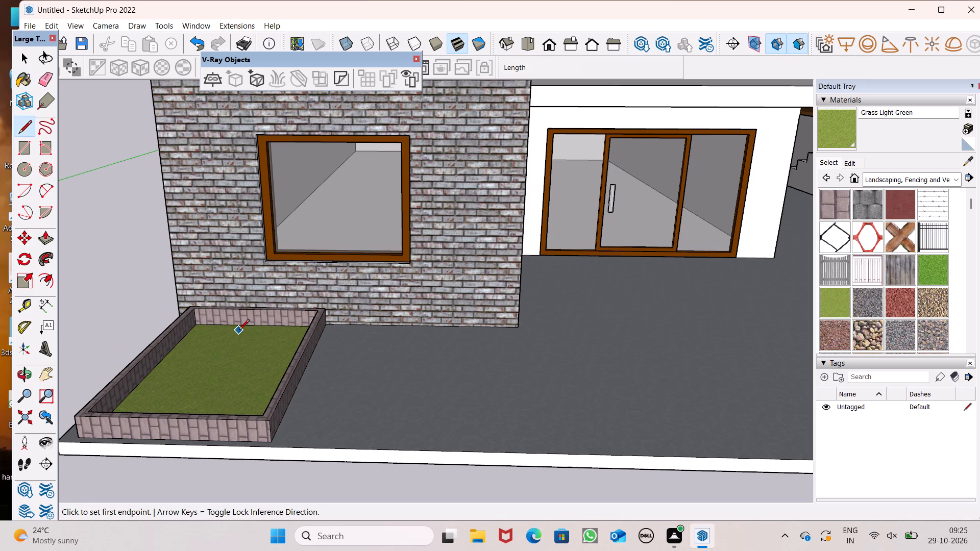
scroll(239, 331, down, 3)
middle_drag(283, 453, 289, 475)
scroll(281, 453, up, 7)
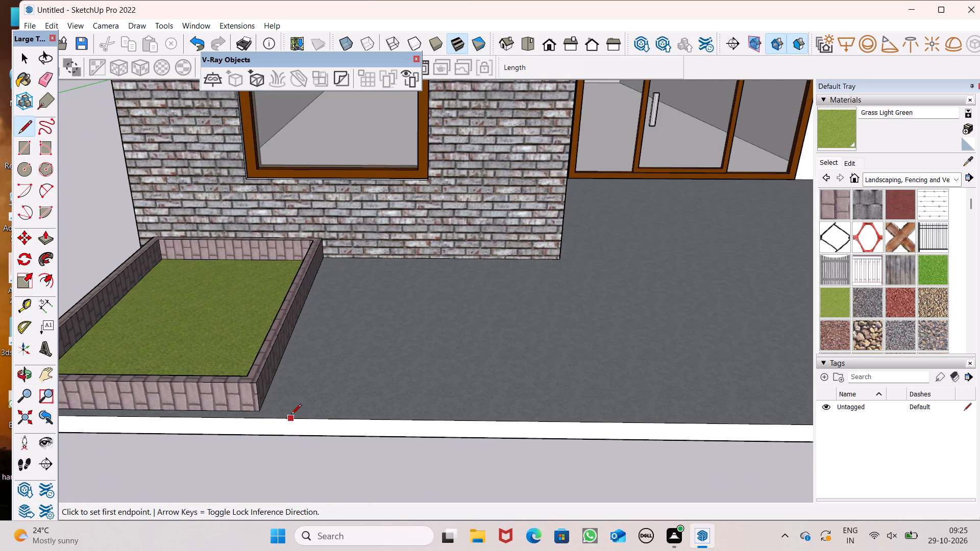
click(291, 415)
click(307, 379)
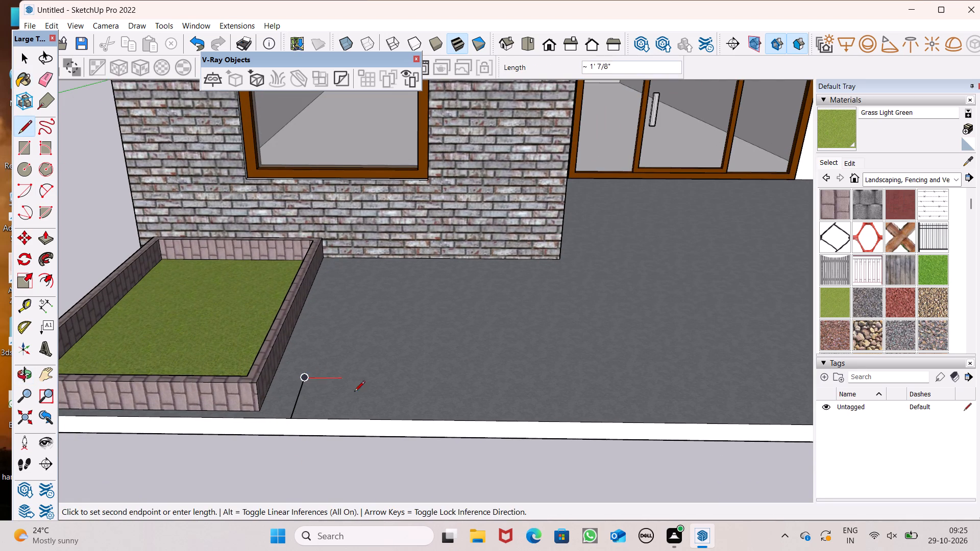
drag(462, 372, 473, 374)
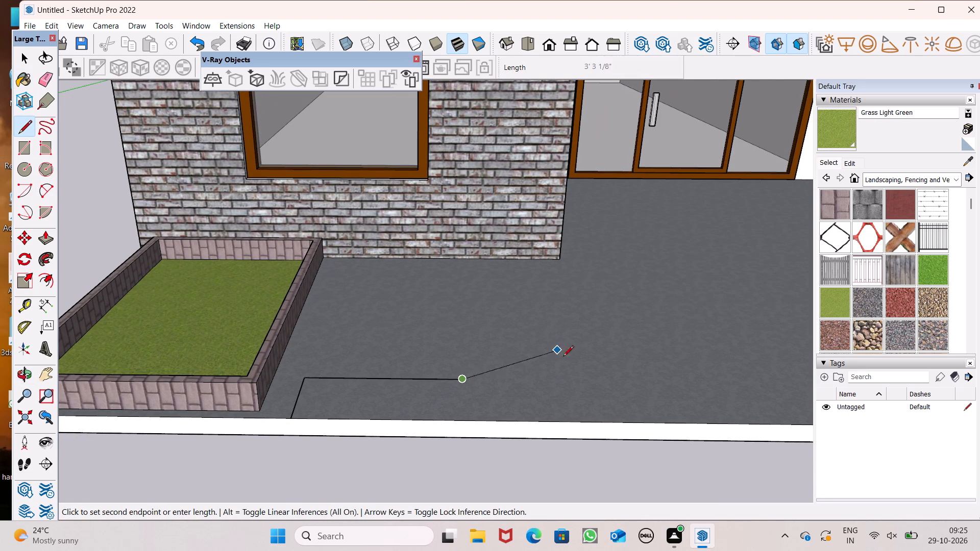
click(468, 342)
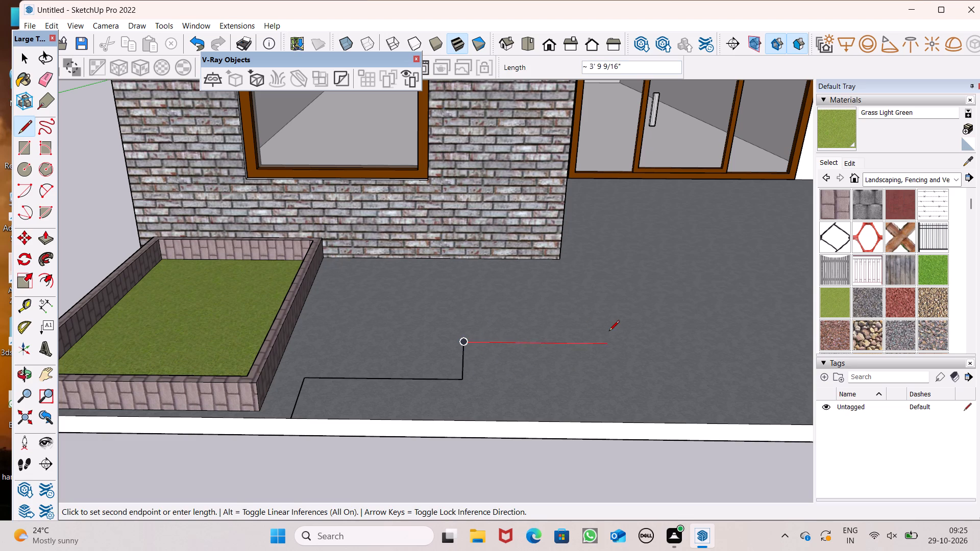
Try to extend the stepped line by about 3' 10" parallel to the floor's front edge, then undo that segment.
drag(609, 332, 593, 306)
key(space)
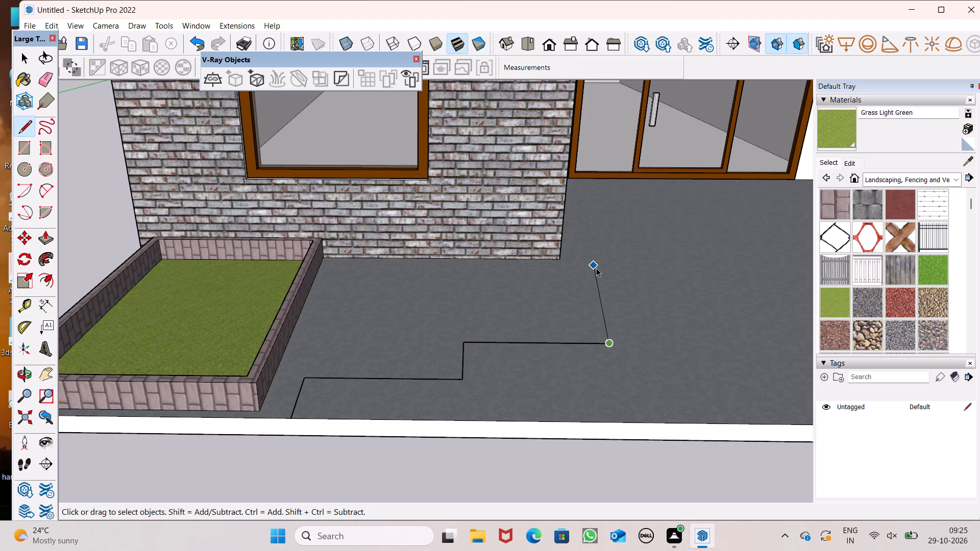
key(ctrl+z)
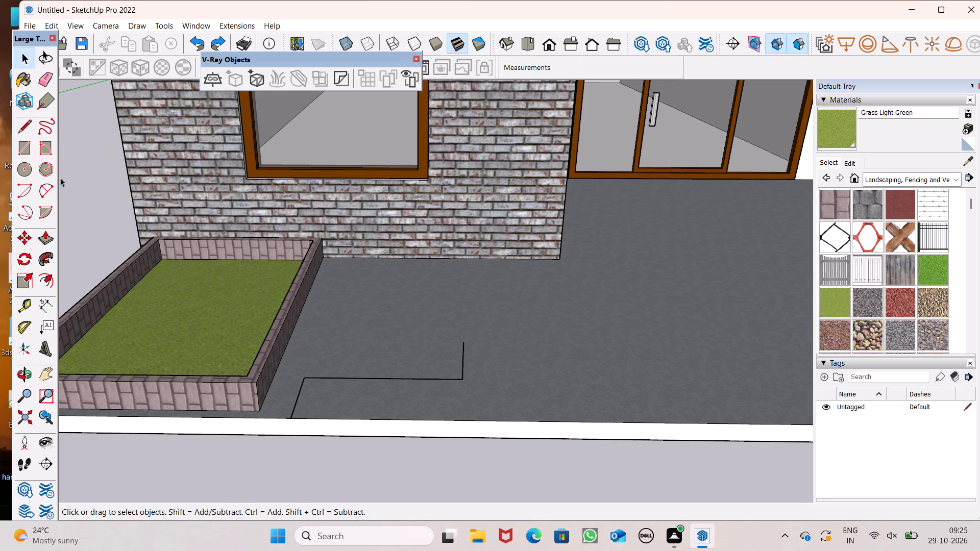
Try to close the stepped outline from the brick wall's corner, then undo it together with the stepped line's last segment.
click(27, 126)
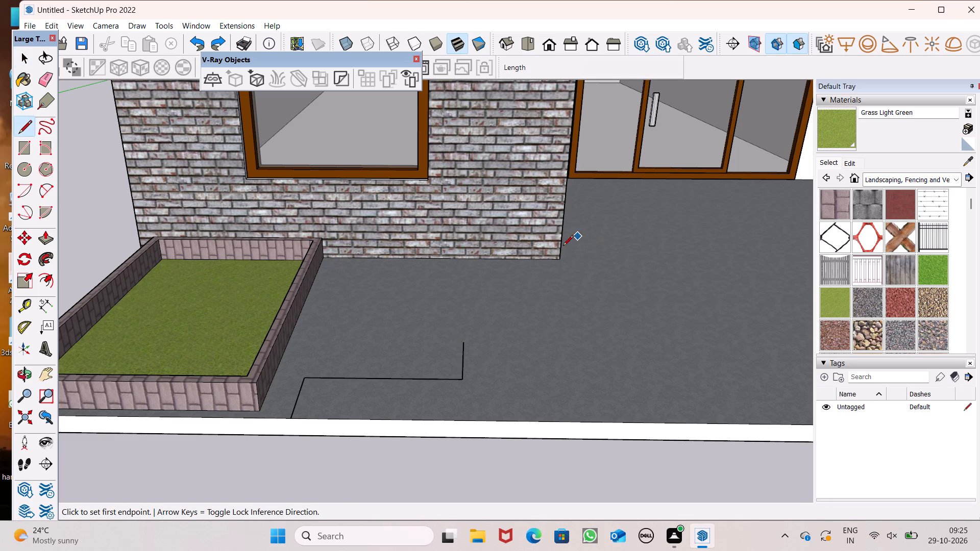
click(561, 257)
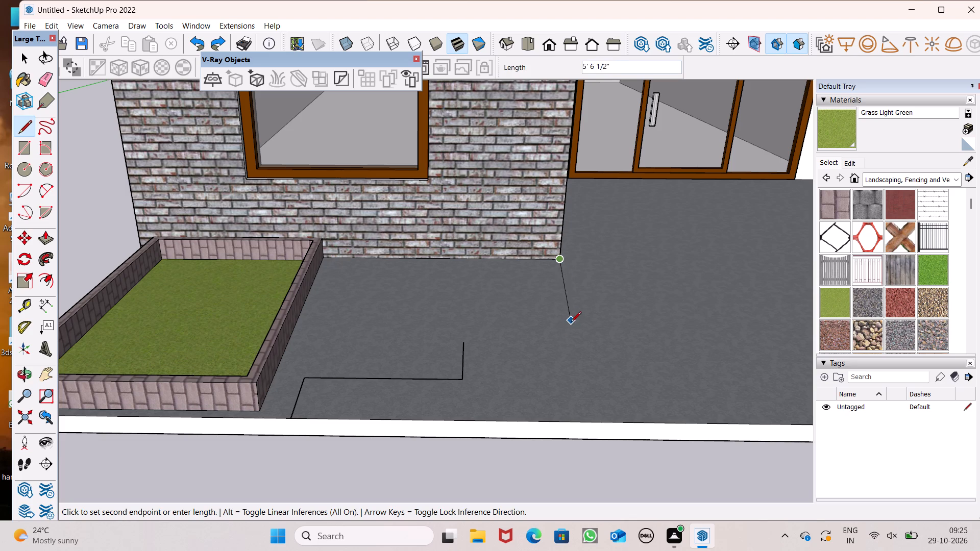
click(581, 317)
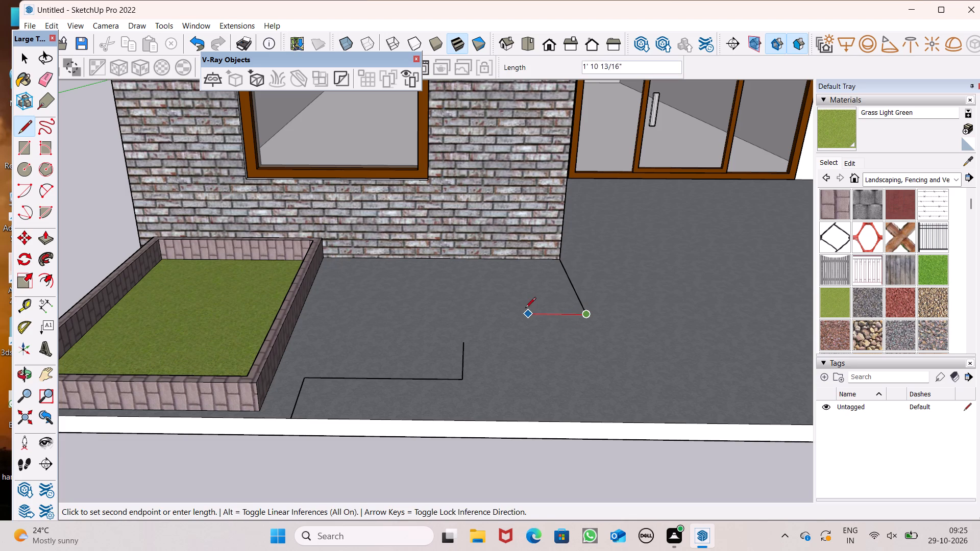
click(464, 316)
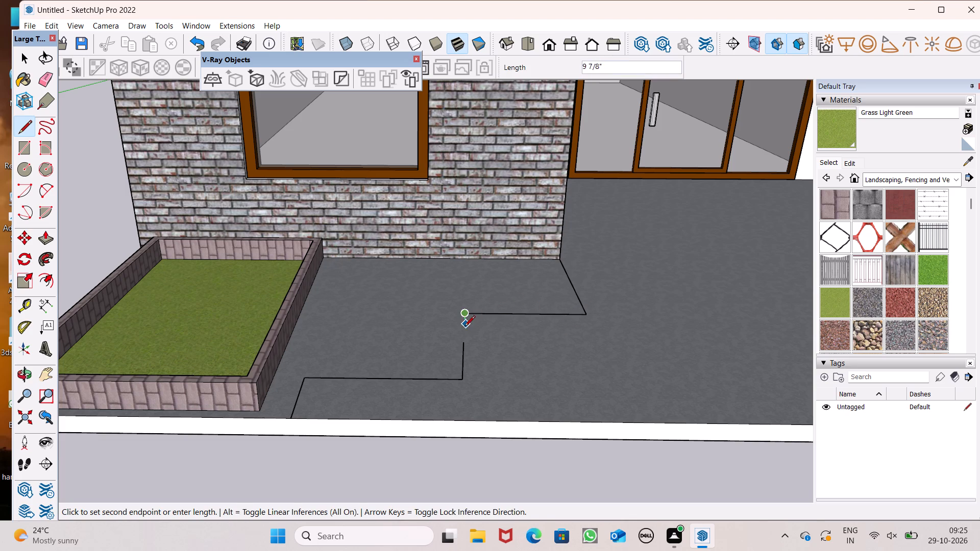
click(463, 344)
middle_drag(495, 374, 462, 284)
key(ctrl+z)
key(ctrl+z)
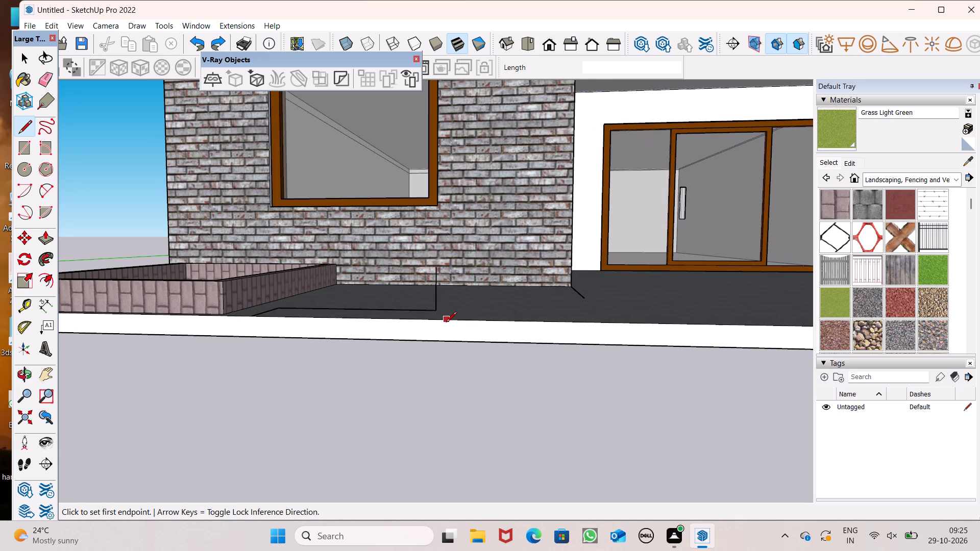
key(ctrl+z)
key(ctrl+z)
Complete the stepped outline with three floor segments, the first about 3' 11 1/2" and the last about 5' 2", ending at the brick wall's corner.
middle_drag(450, 314, 460, 344)
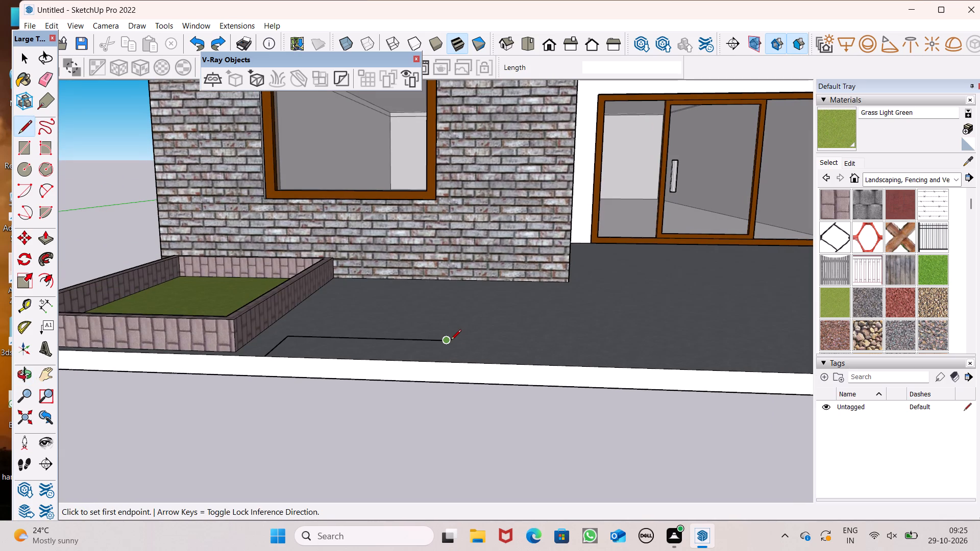
drag(451, 341, 451, 336)
click(454, 308)
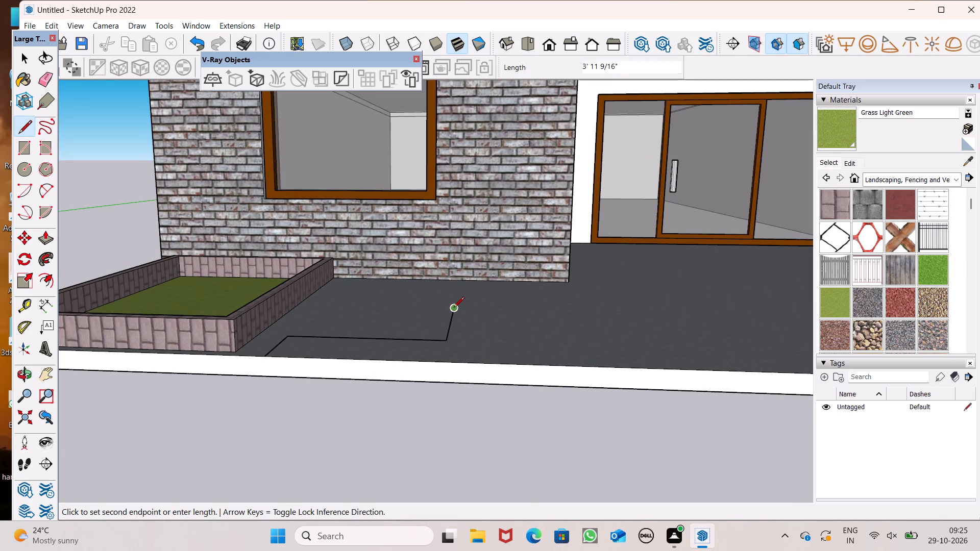
middle_drag(511, 316, 477, 308)
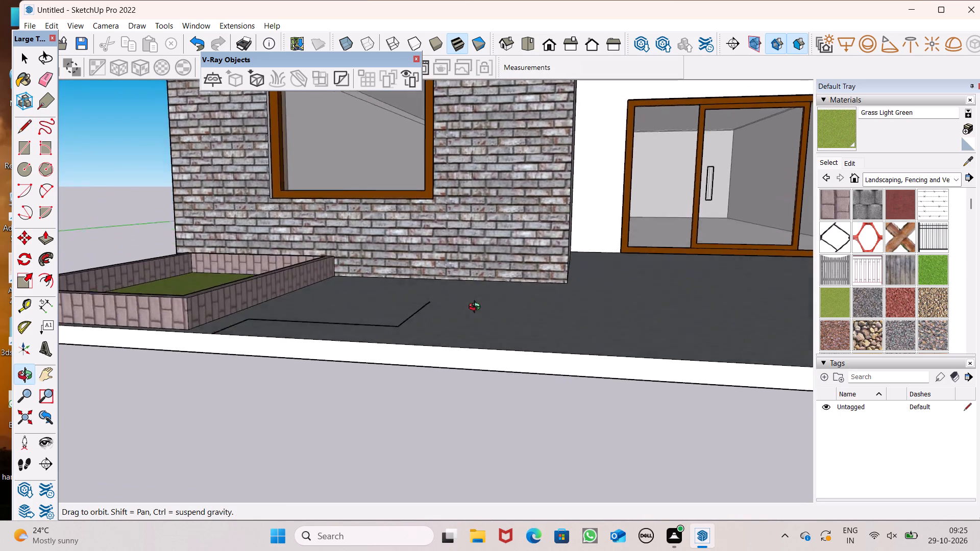
middle_drag(477, 308, 507, 422)
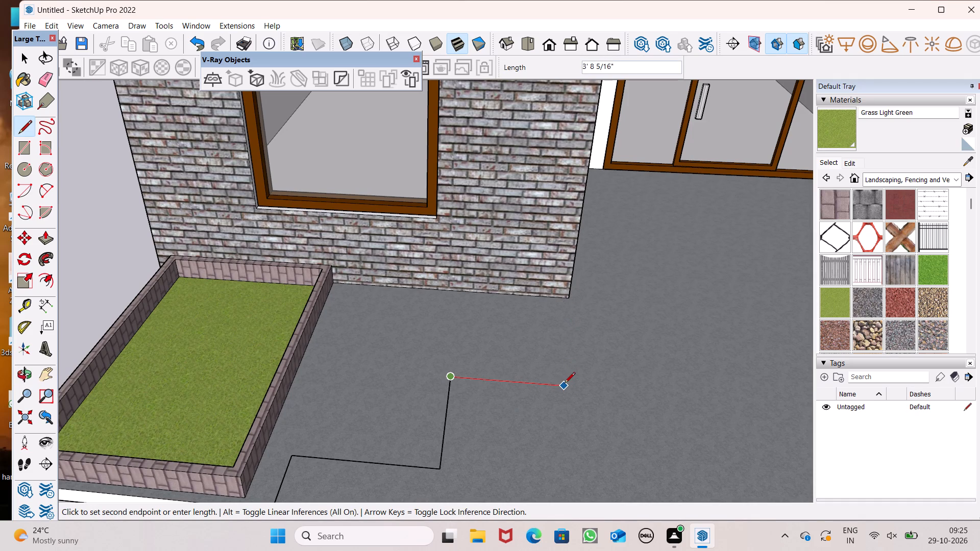
drag(574, 384, 574, 374)
click(571, 300)
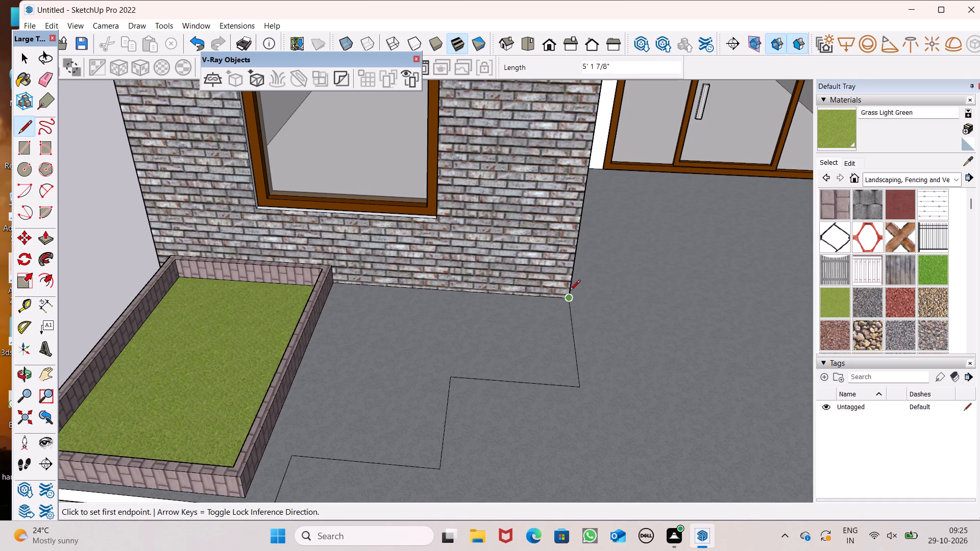
key(space)
Paint the stepped floor area beside the planter with Pavers with Grass Brick.
scroll(530, 266, down, 5)
scroll(860, 297, down, 2)
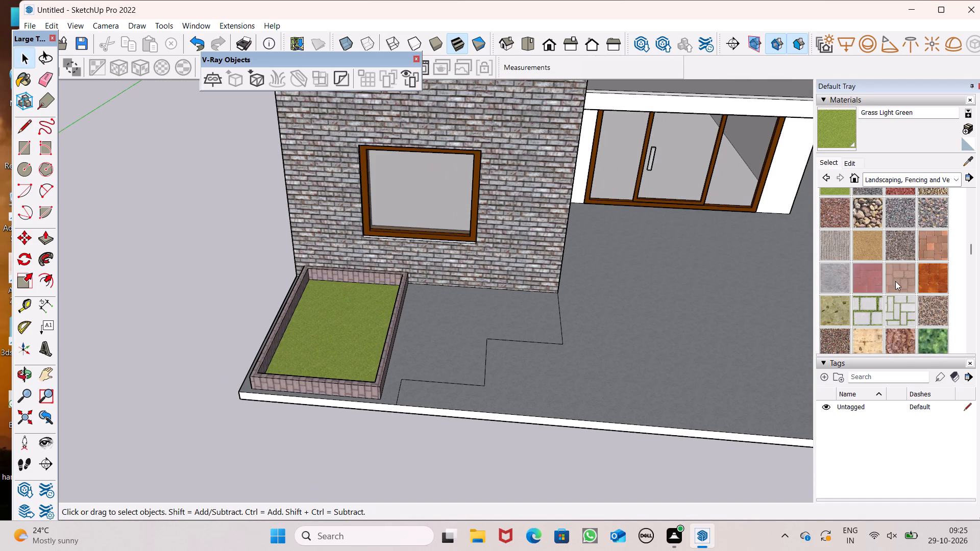
drag(863, 319, 859, 314)
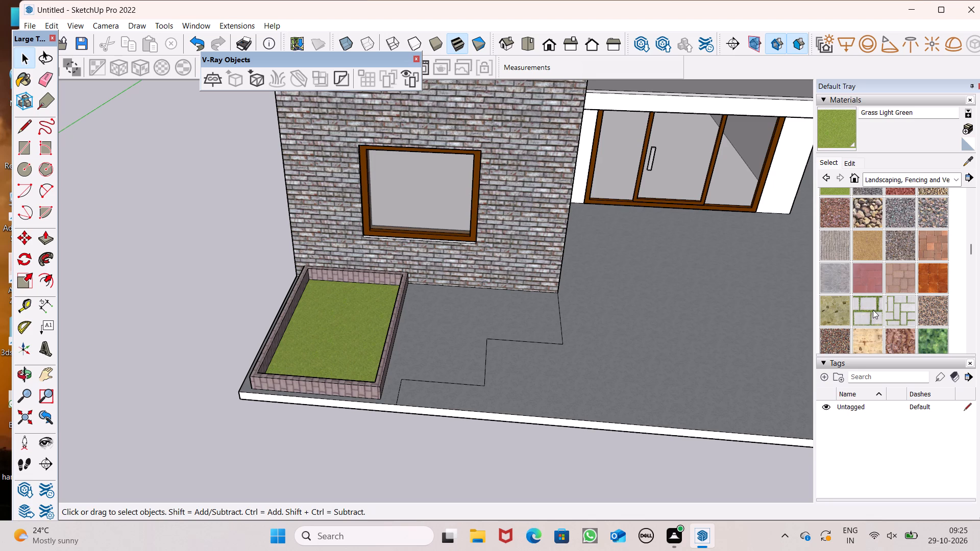
click(873, 310)
click(417, 345)
Examine the paved area beside the planter and its fit with the building's front.
scroll(464, 367, up, 3)
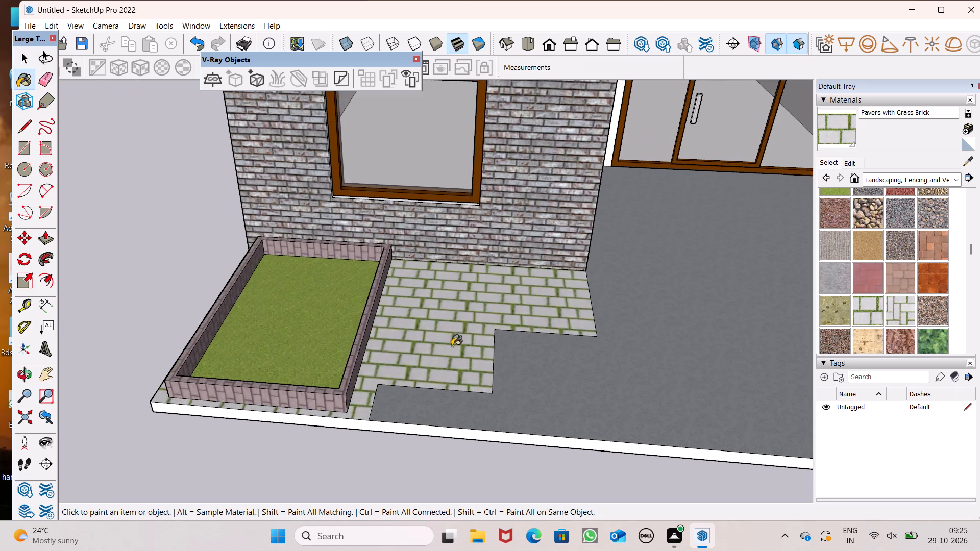
scroll(450, 342, down, 5)
middle_drag(442, 353, 480, 415)
scroll(442, 354, up, 1)
scroll(476, 394, up, 1)
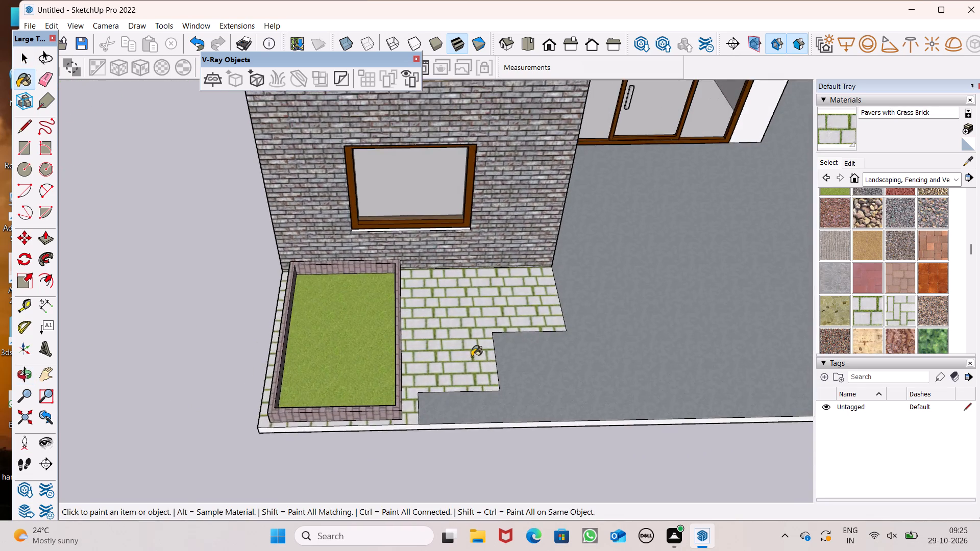
scroll(470, 354, down, 2)
middle_drag(512, 372, 496, 334)
scroll(453, 332, down, 12)
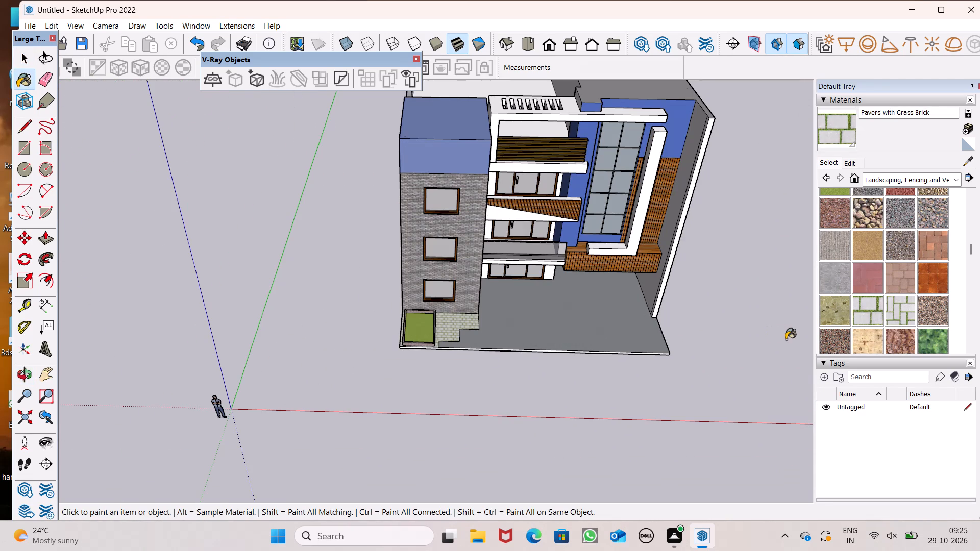
Outline a floor strip along the brick block's side, from the paving's outer corner about 18' 11" back to the door wall.
scroll(699, 339, up, 7)
scroll(436, 352, up, 5)
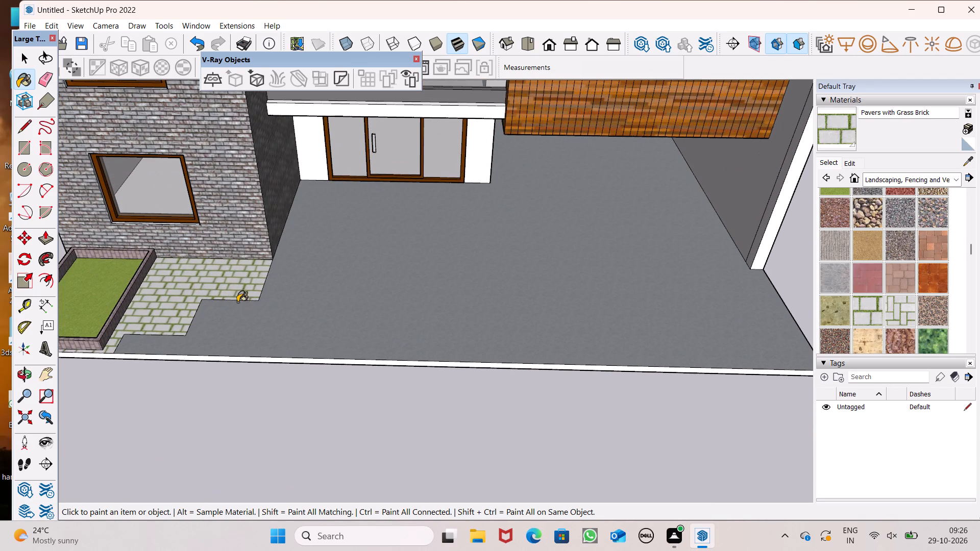
scroll(240, 298, up, 5)
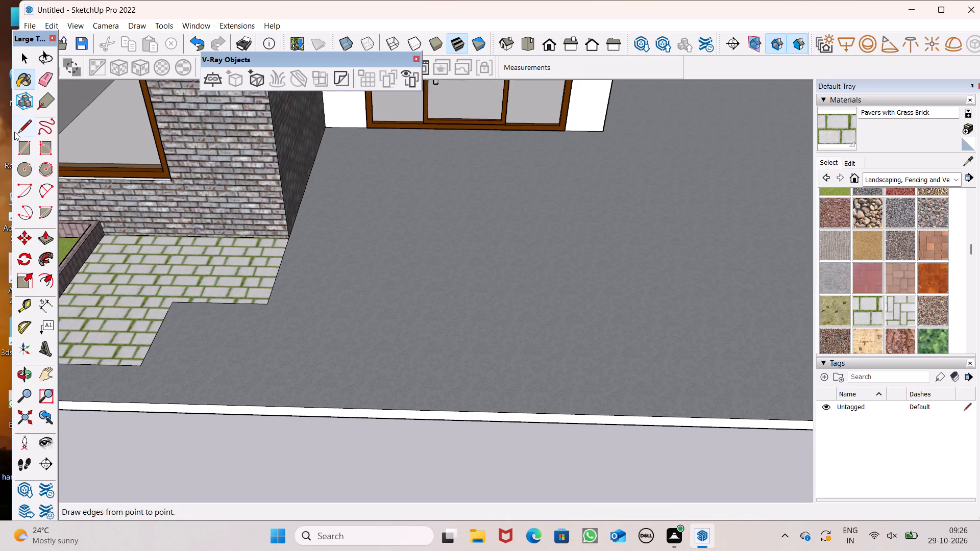
click(32, 140)
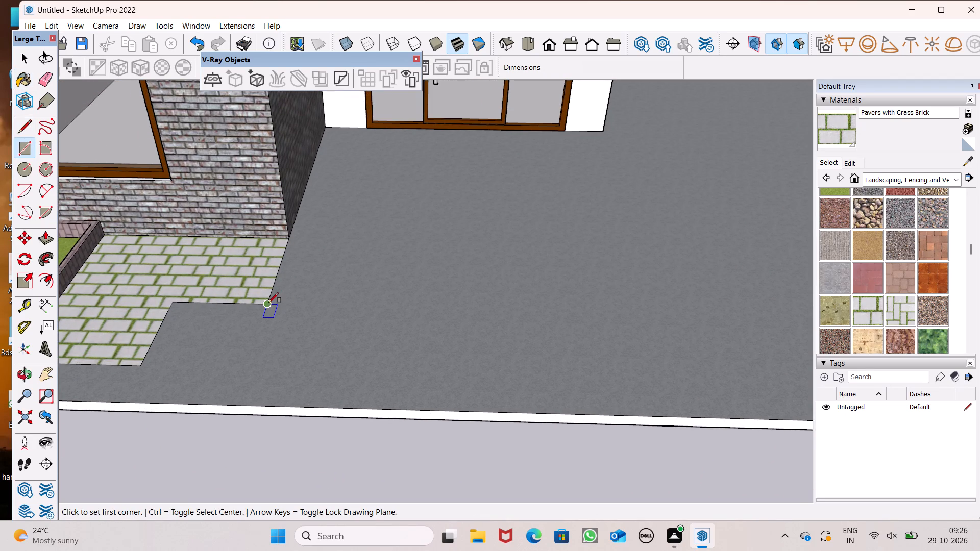
click(30, 128)
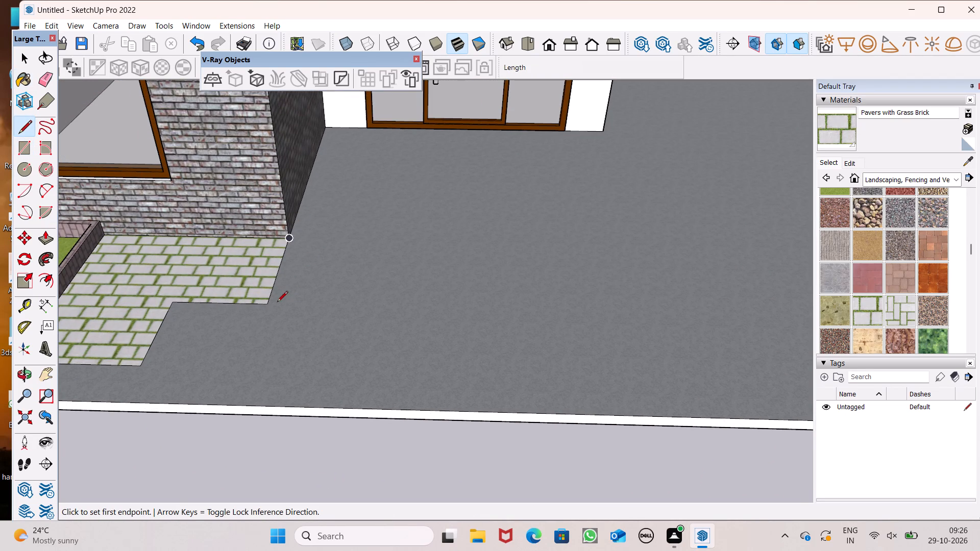
drag(264, 307, 273, 309)
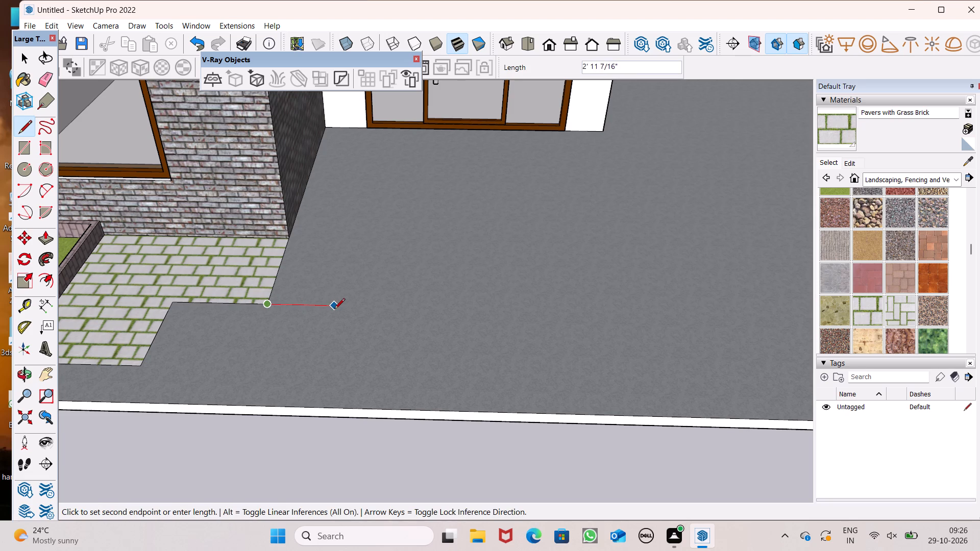
click(322, 306)
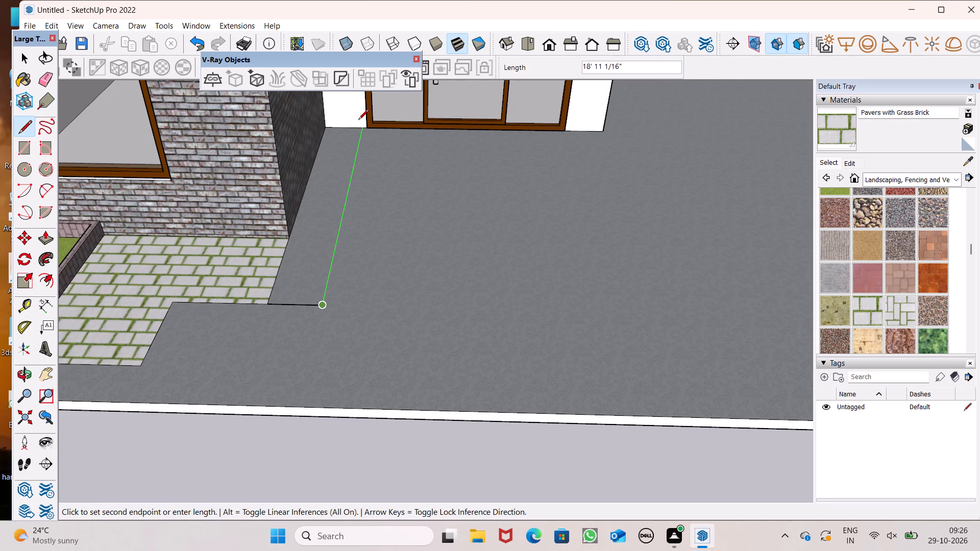
click(358, 120)
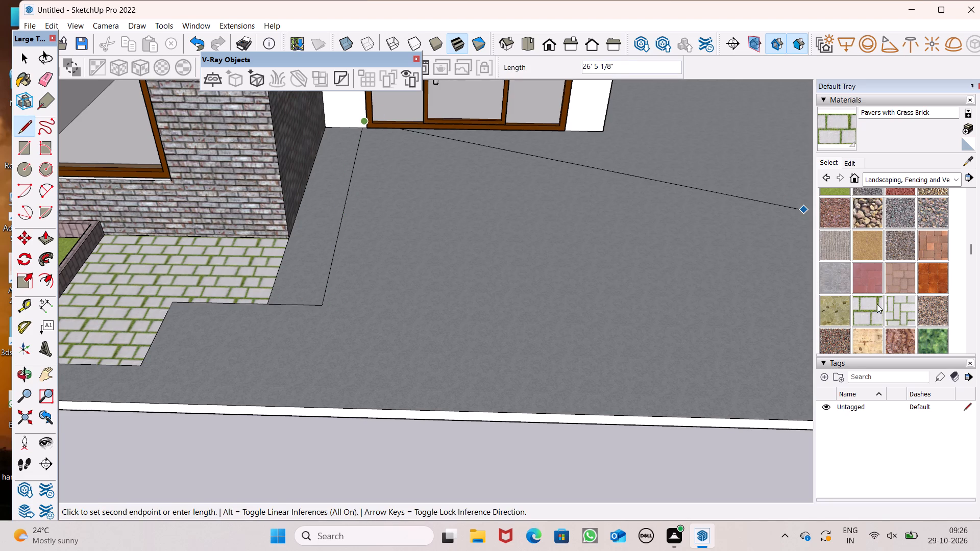
key(space)
Paint the new strip leading to the door wall with Pavers with Grass Brick.
click(872, 311)
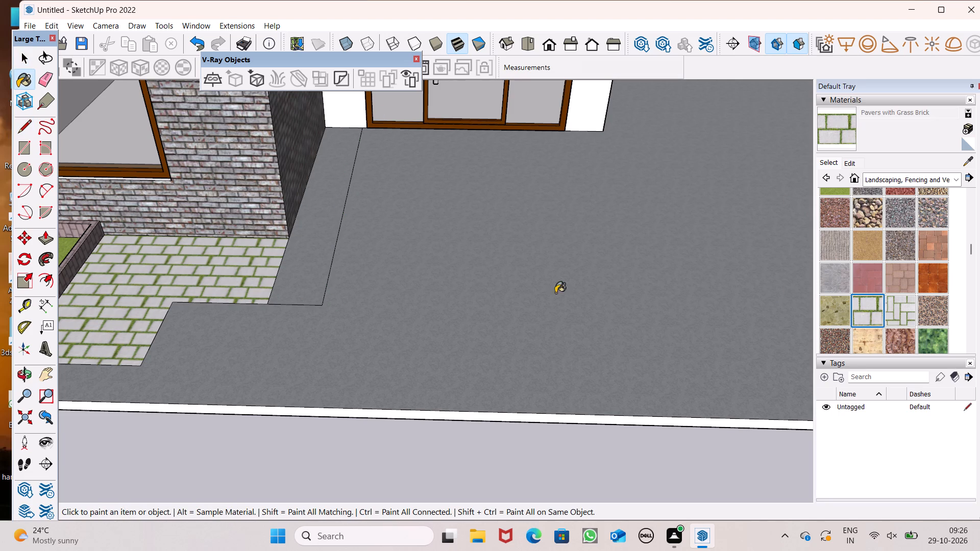
click(300, 286)
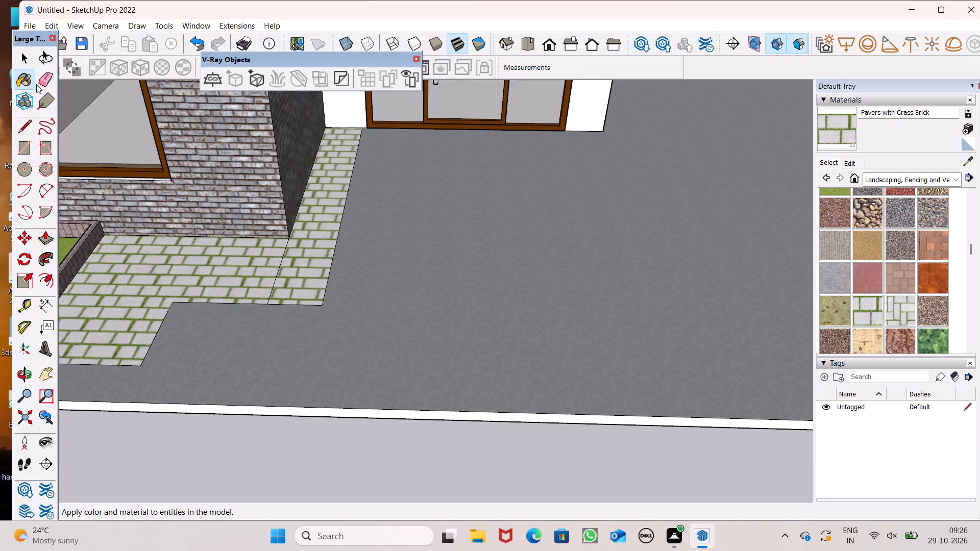
Erase the dividing edge between the strip and the paved area beside the planter.
click(43, 77)
drag(276, 265, 282, 266)
Examine the paved path, planter and front floor from several angles and from a distance.
scroll(280, 254, down, 2)
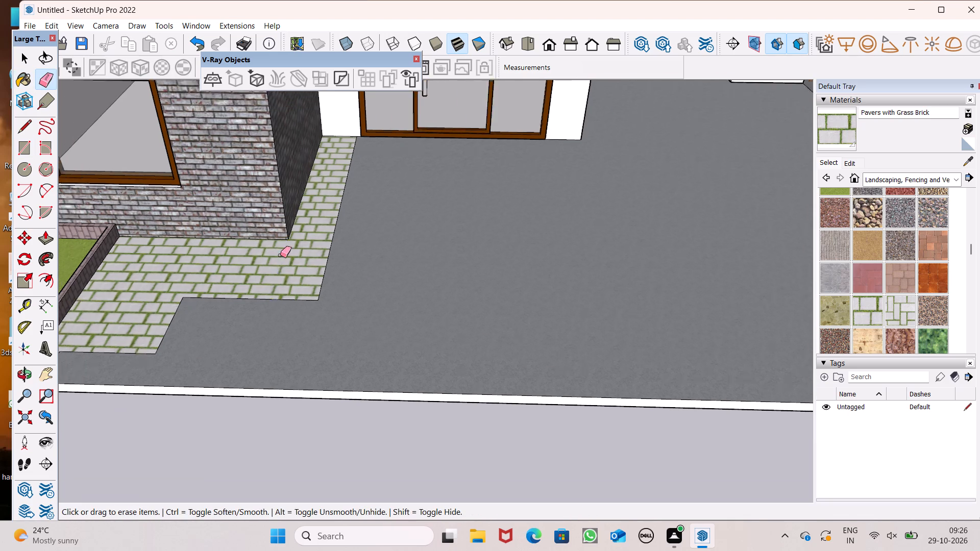
scroll(280, 255, down, 11)
middle_drag(333, 331, 530, 348)
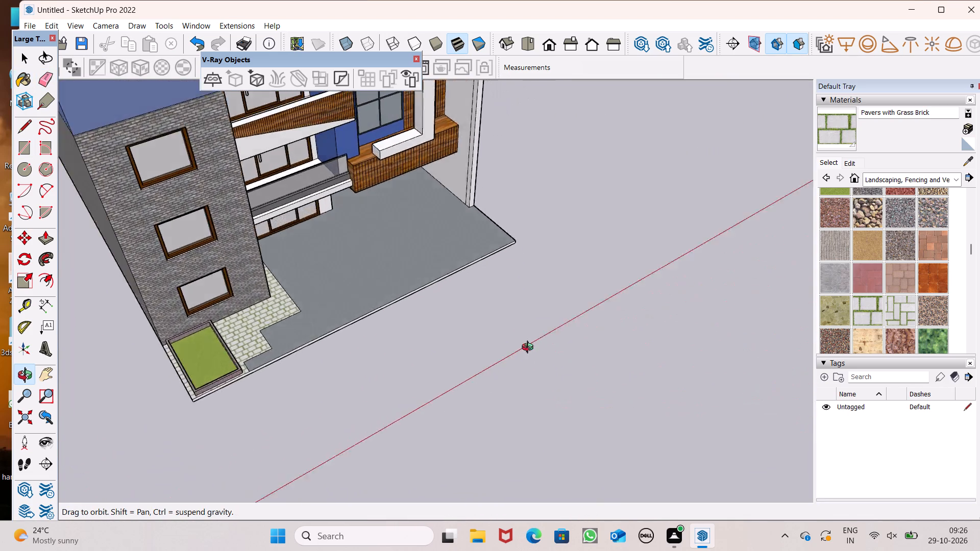
middle_drag(530, 348, 306, 270)
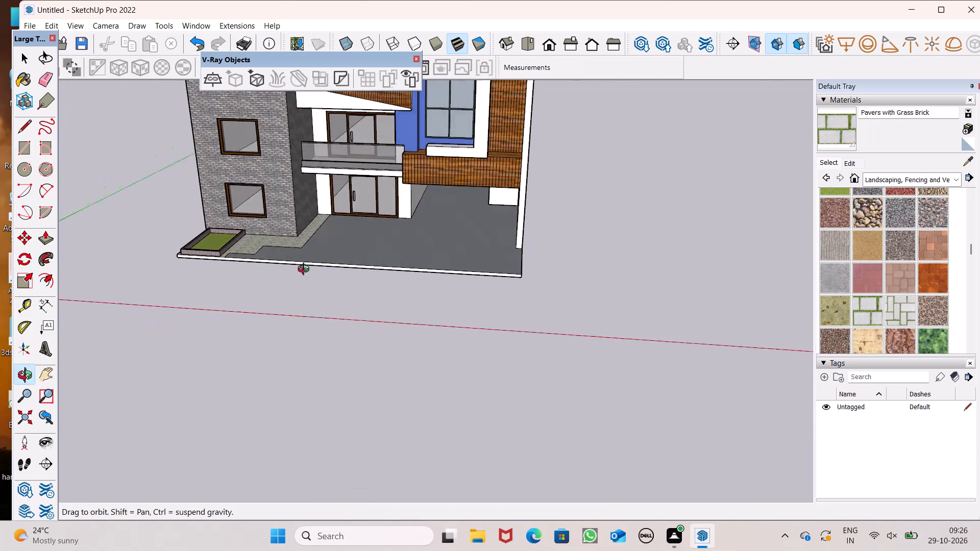
middle_drag(306, 270, 306, 258)
scroll(611, 208, up, 3)
scroll(601, 227, down, 3)
middle_drag(566, 249, 689, 280)
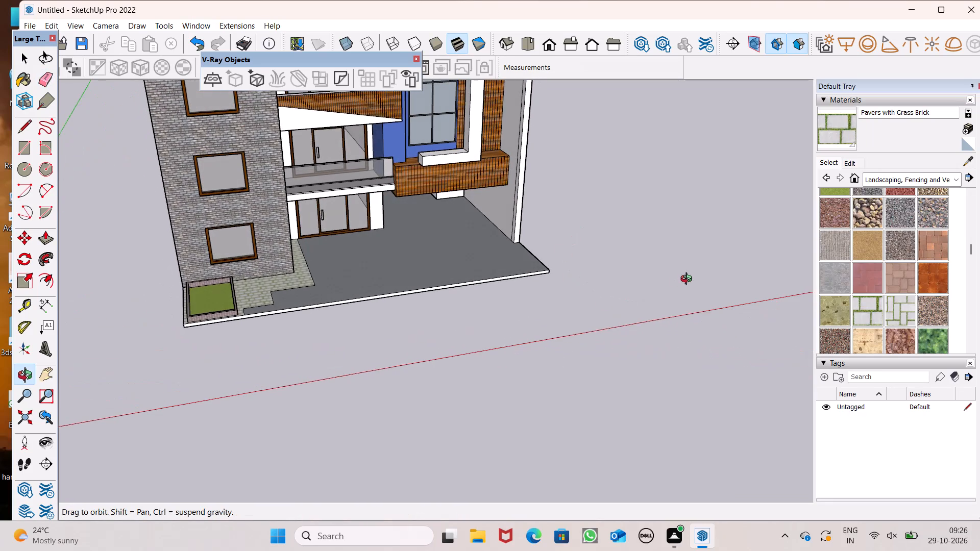
middle_drag(689, 280, 690, 279)
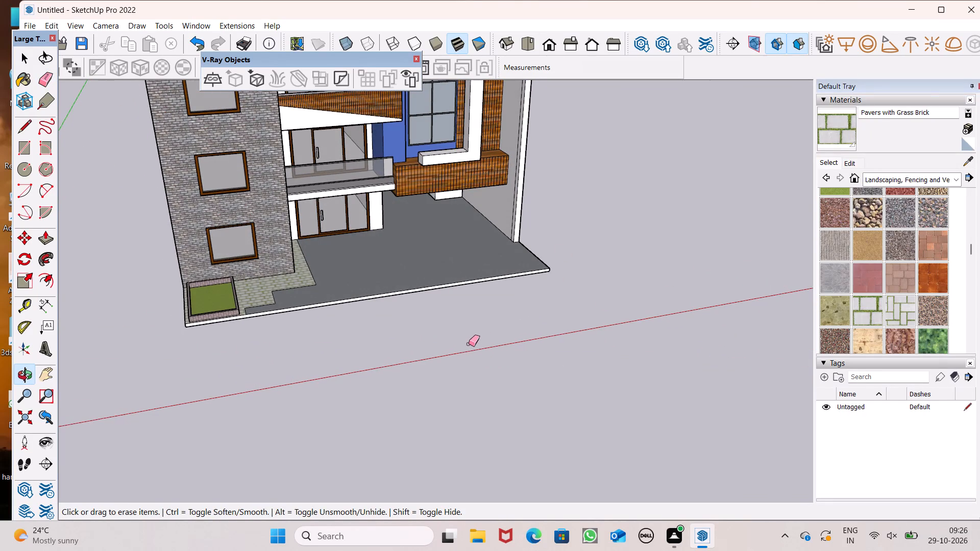
scroll(469, 344, down, 5)
middle_drag(472, 343, 599, 299)
scroll(419, 383, down, 6)
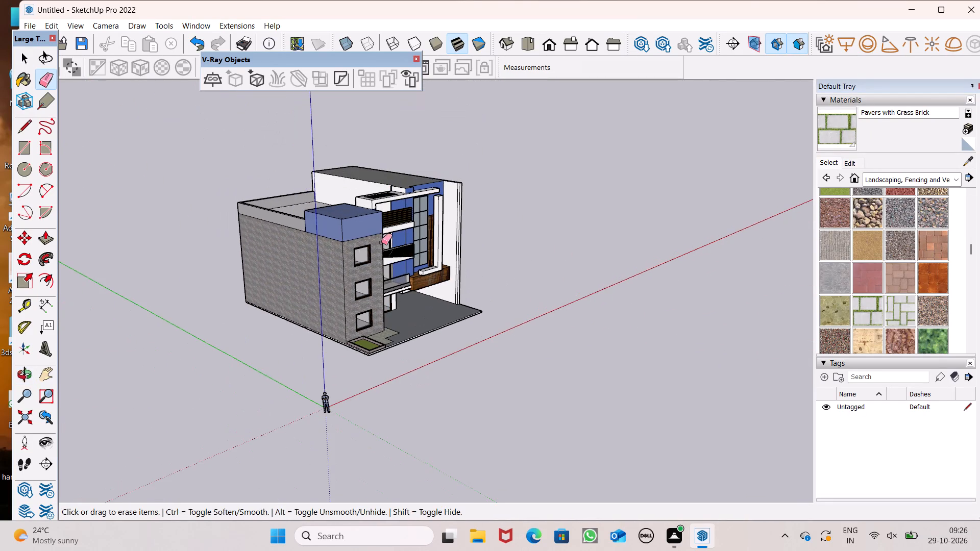
Erase the extra vertical edge near the front of the tall boundary wall's inner face.
scroll(383, 240, up, 6)
scroll(482, 134, up, 5)
middle_drag(525, 185, 529, 325)
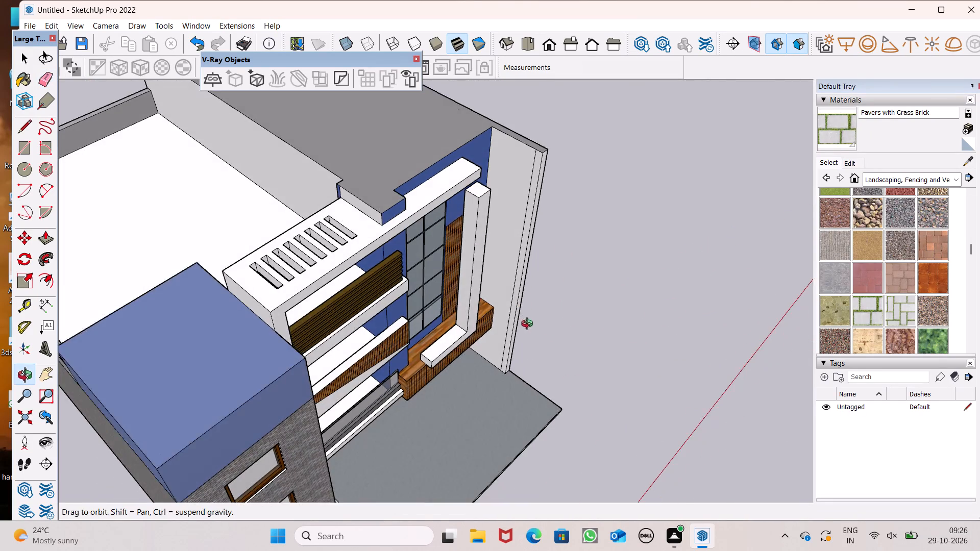
middle_drag(529, 325, 539, 313)
scroll(545, 206, up, 6)
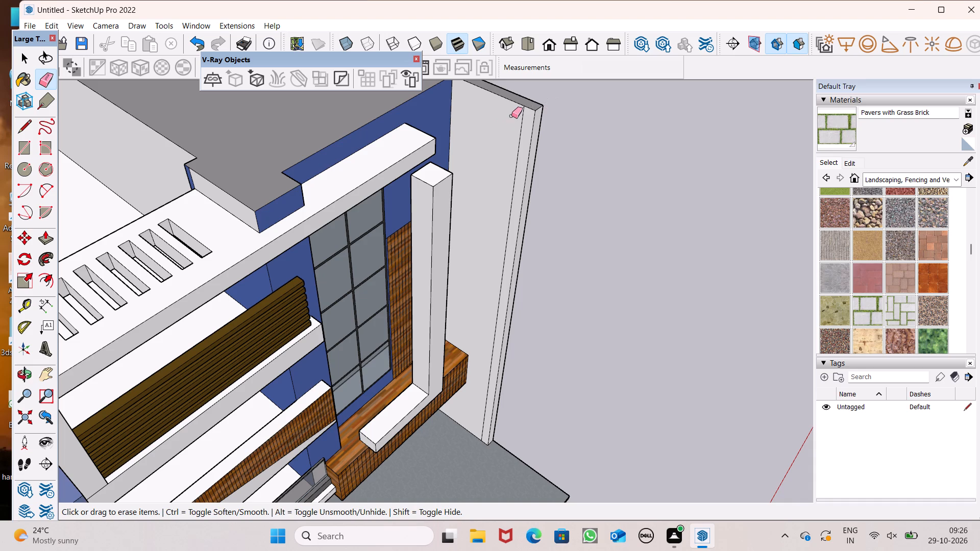
drag(523, 113, 508, 117)
Examine the whole building from the side, rear and front to review its finishes.
scroll(602, 226, down, 3)
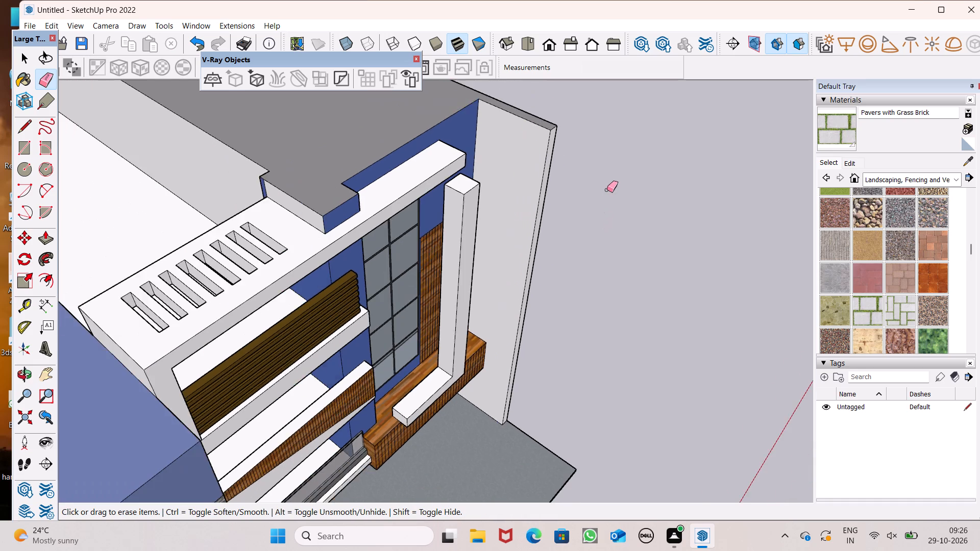
scroll(607, 189, down, 6)
scroll(635, 316, down, 6)
middle_drag(526, 406, 753, 253)
middle_drag(345, 323, 531, 327)
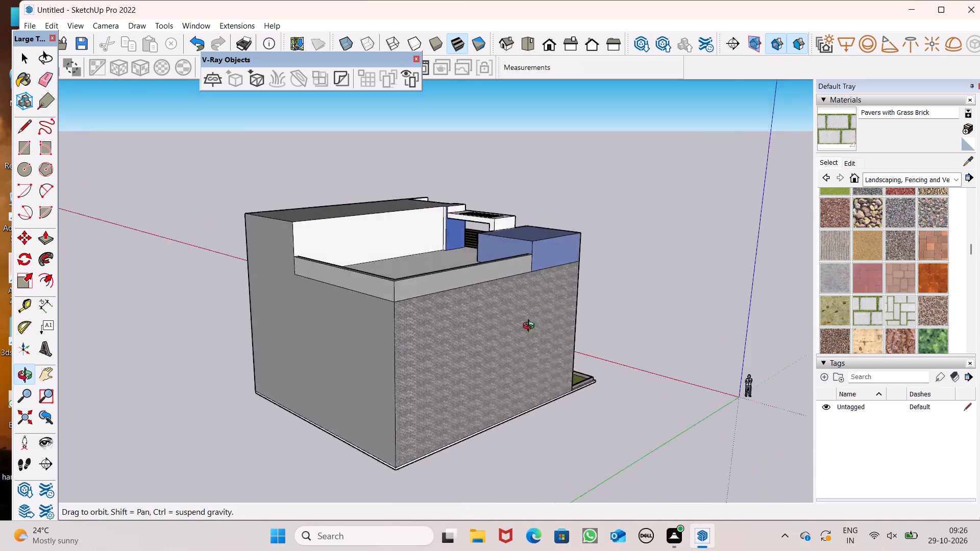
middle_drag(531, 327, 0, 388)
scroll(0, 388, up, 1)
middle_drag(106, 365, 327, 324)
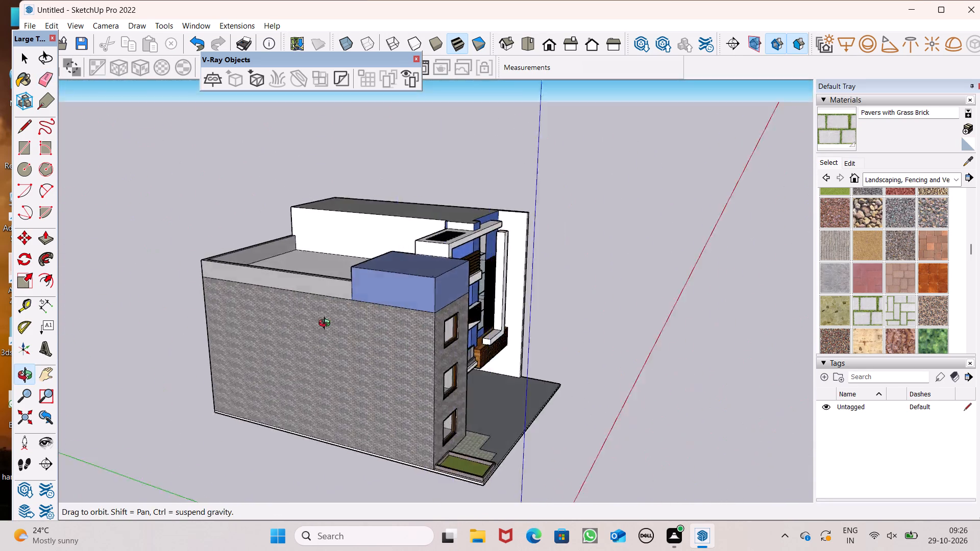
middle_drag(327, 324, 542, 289)
middle_drag(240, 364, 162, 410)
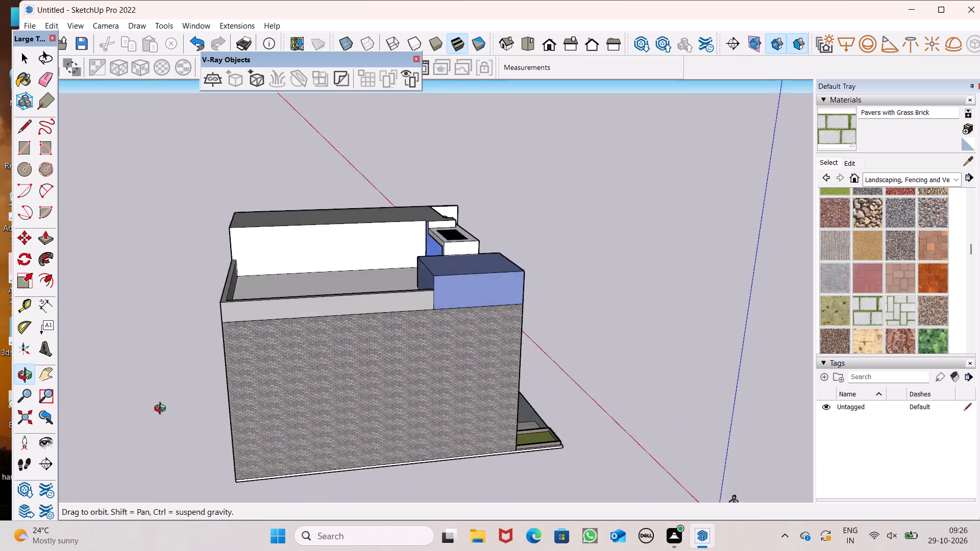
middle_drag(162, 410, 0, 421)
middle_drag(207, 430, 0, 352)
scroll(205, 430, up, 1)
scroll(0, 353, up, 1)
scroll(313, 385, down, 3)
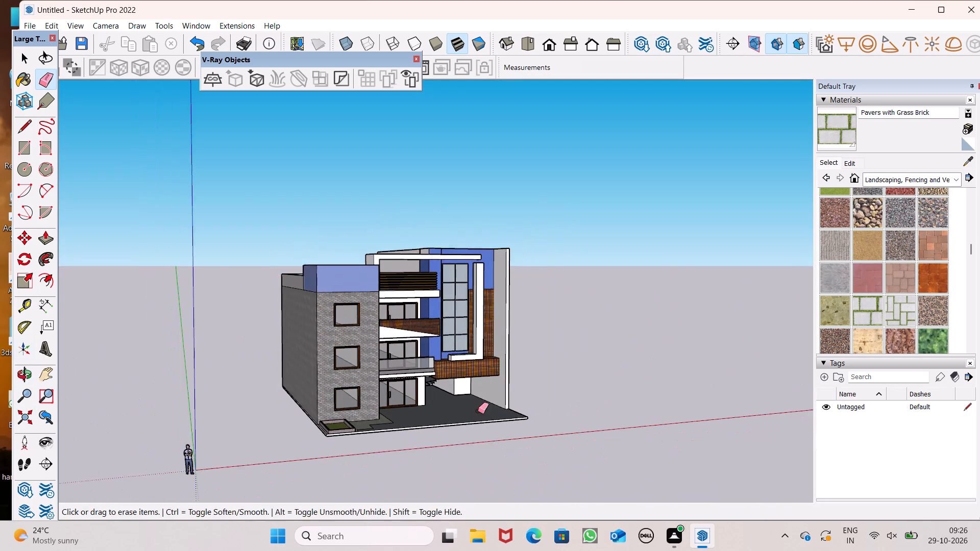
middle_drag(473, 413, 358, 411)
scroll(362, 395, up, 4)
scroll(362, 391, down, 3)
middle_click(365, 394)
scroll(365, 394, up, 2)
scroll(369, 387, down, 2)
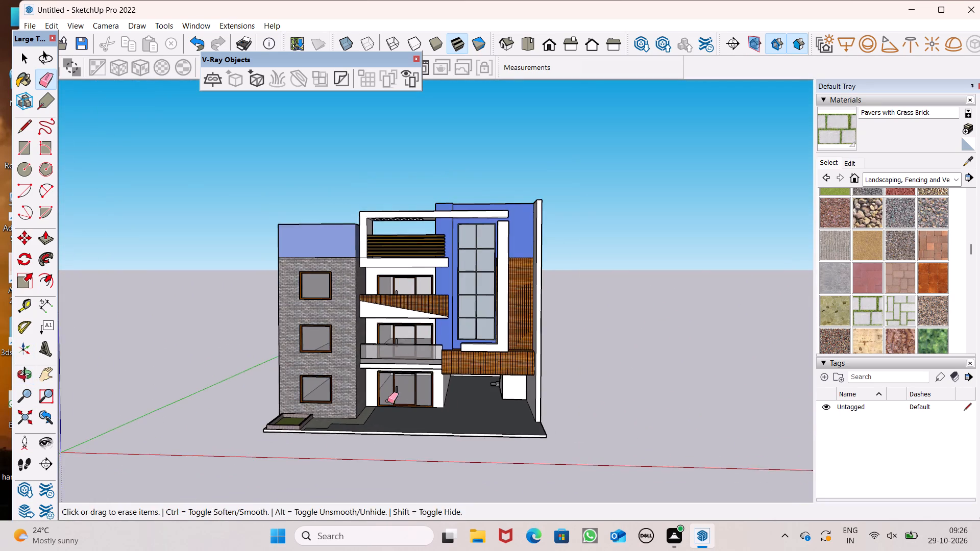
middle_drag(390, 412, 391, 434)
scroll(393, 433, up, 4)
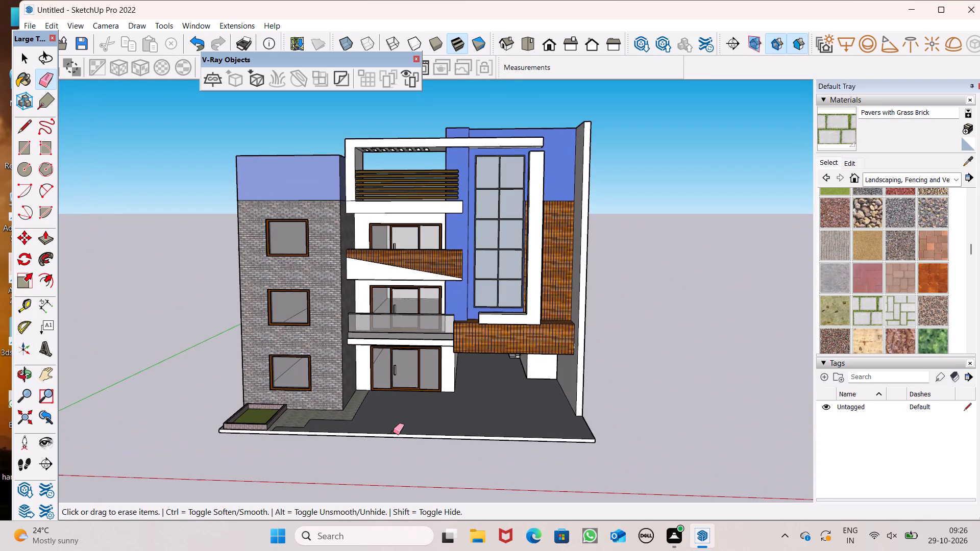
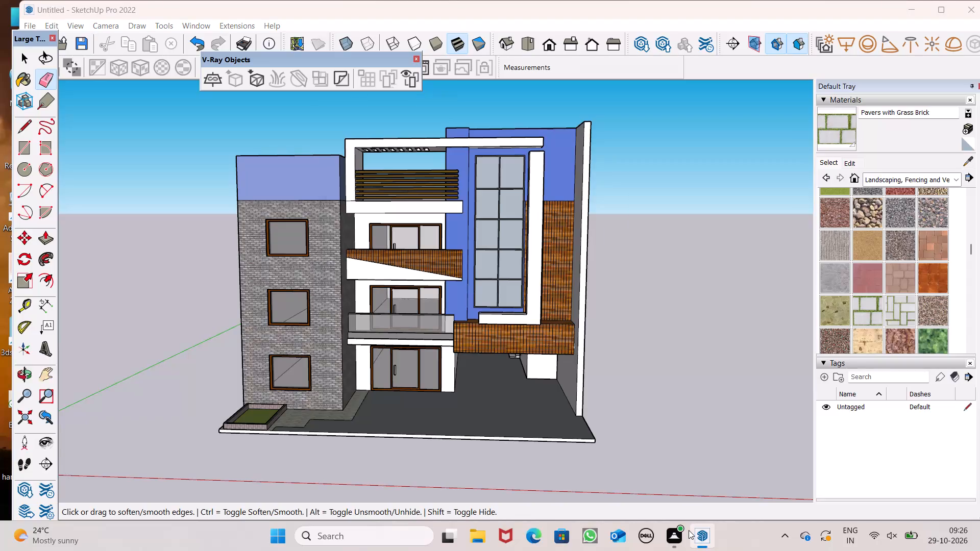
Save the model in the Documents folder as a SketchUp model named "navy blue house".
key(BackSpace)
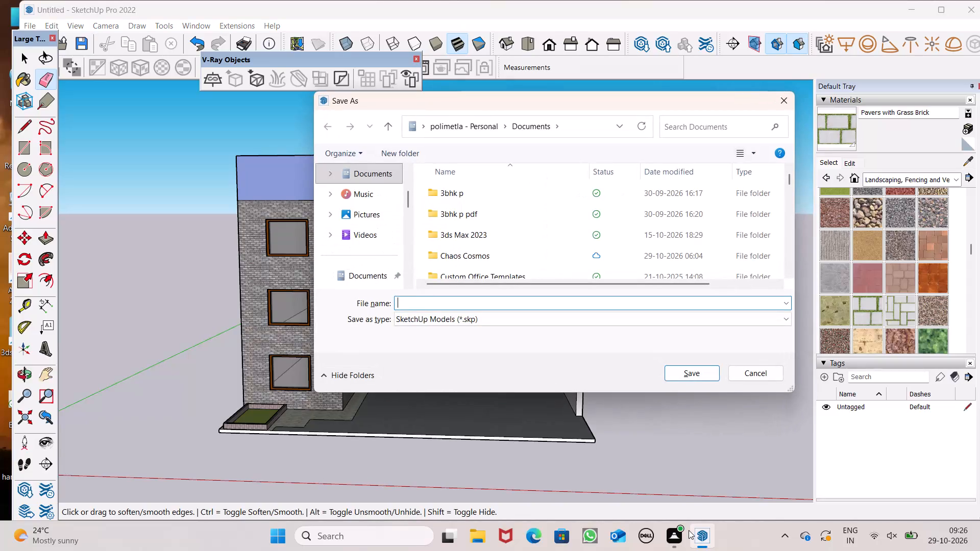
text(navy)
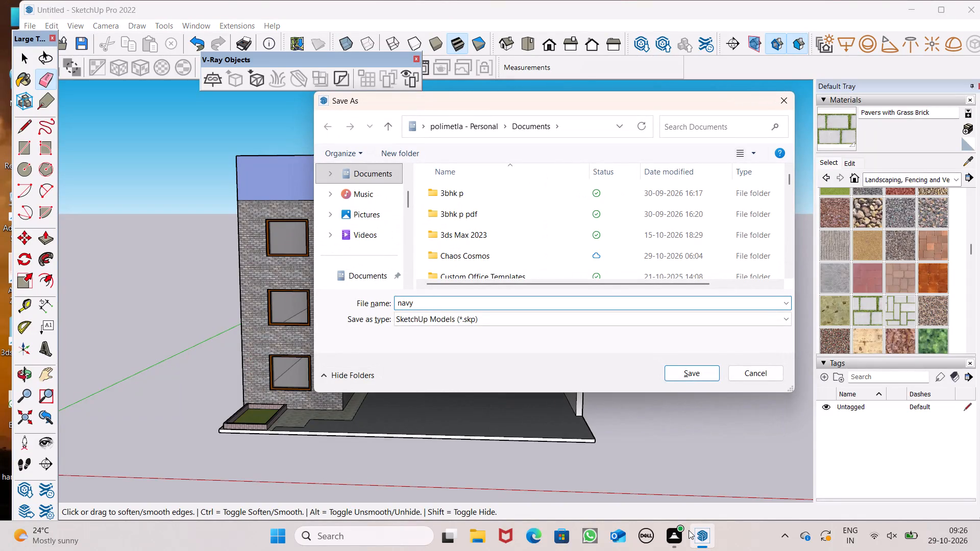
key(space)
text(bli)
key(BackSpace)
text(ue)
key(space)
text(house)
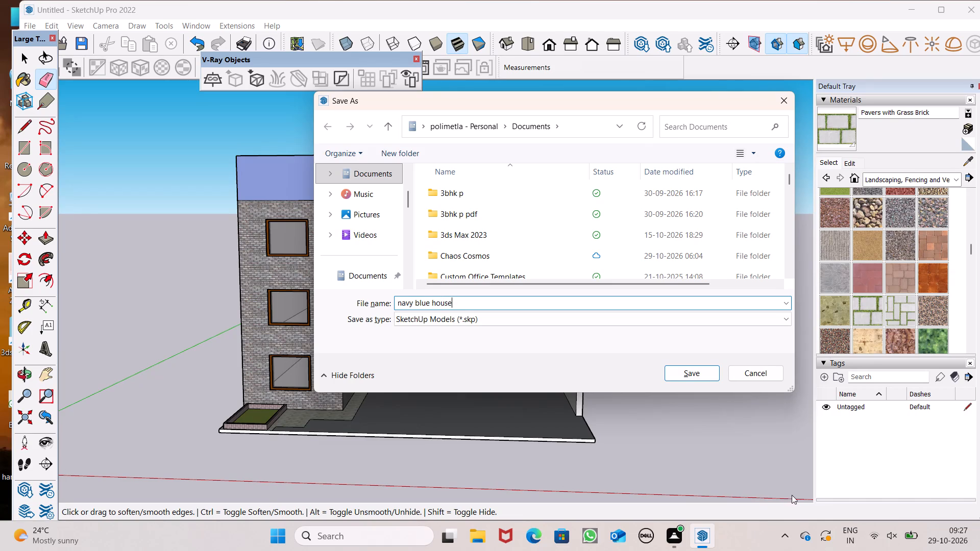
click(689, 373)
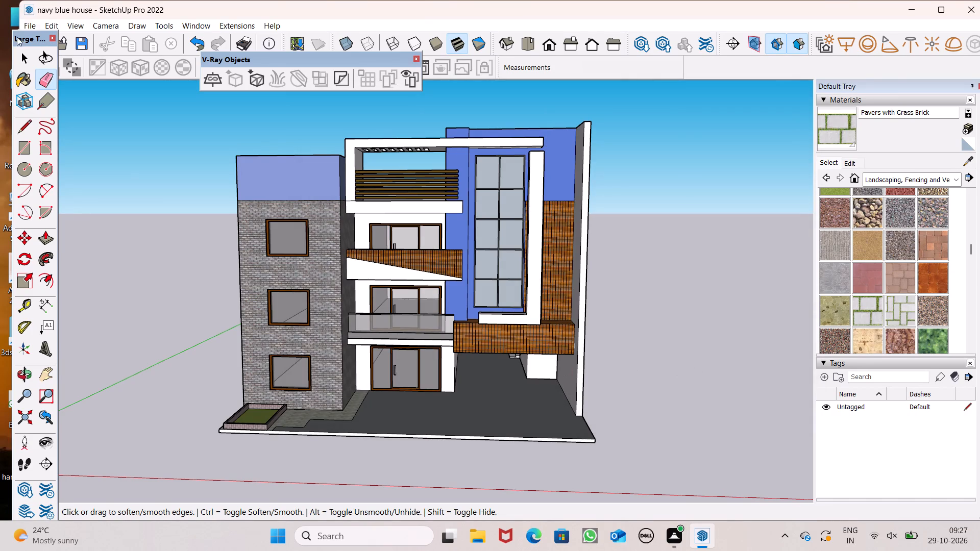
Export the current front view as a 2D JPEG image named "navy blue house" in the Documents folder.
click(31, 29)
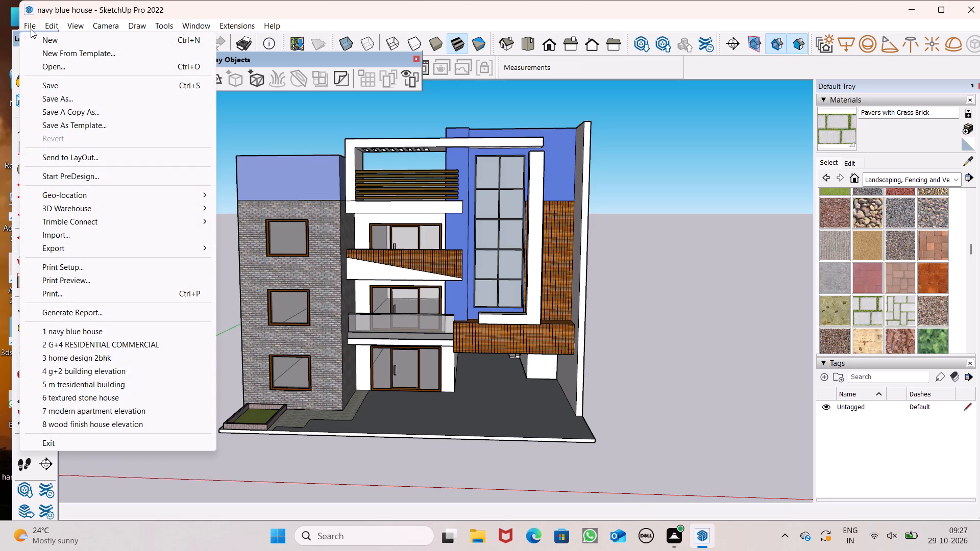
click(126, 247)
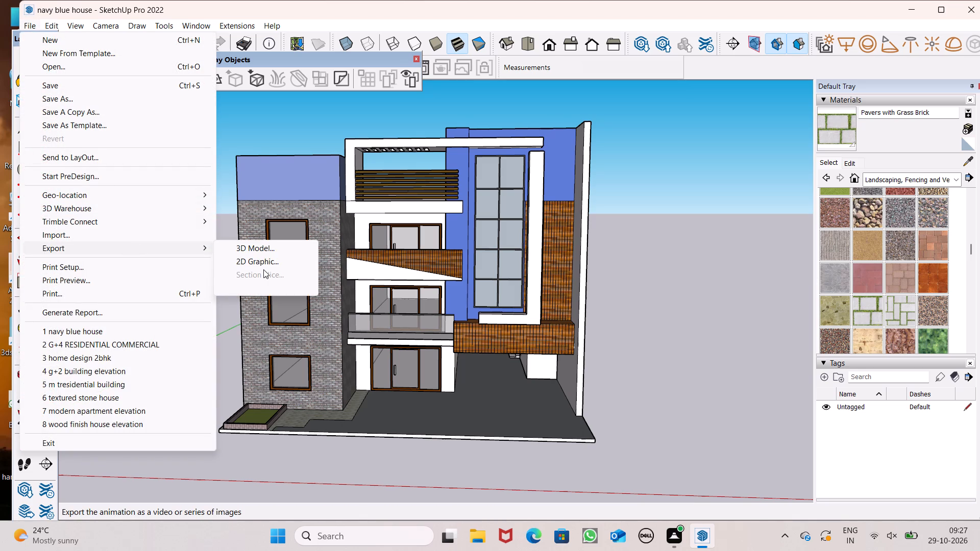
click(261, 258)
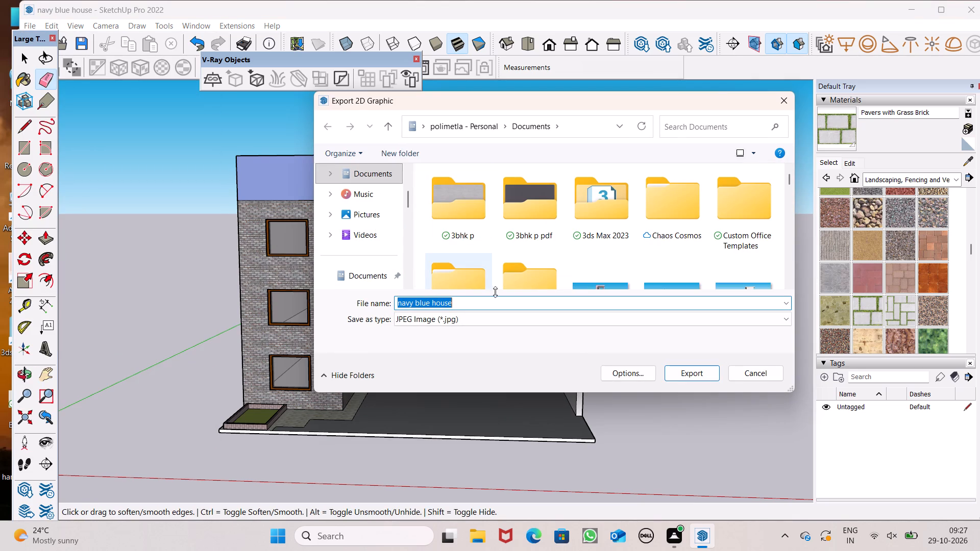
click(681, 375)
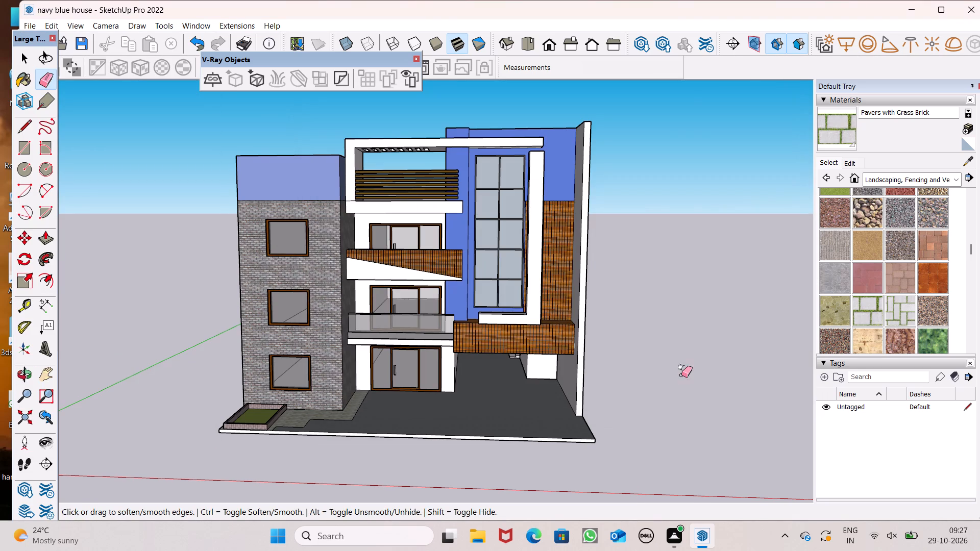